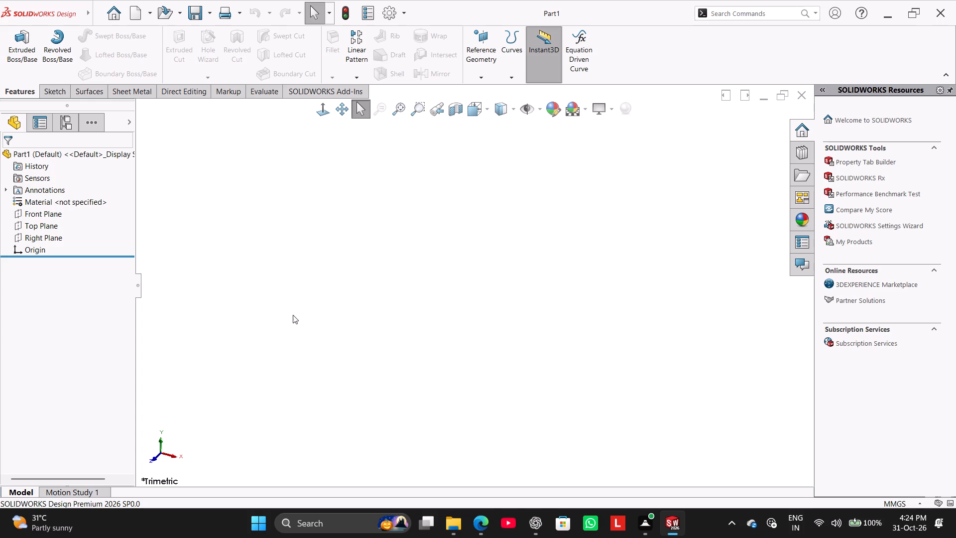
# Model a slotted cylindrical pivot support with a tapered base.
# On the Right Plane, sketch an open half profile from the origin: horizontal base about 146 mm, inward-slanting side, and top line about 125 mm.
pyautogui.click(28, 236)
pyautogui.click(44, 224)
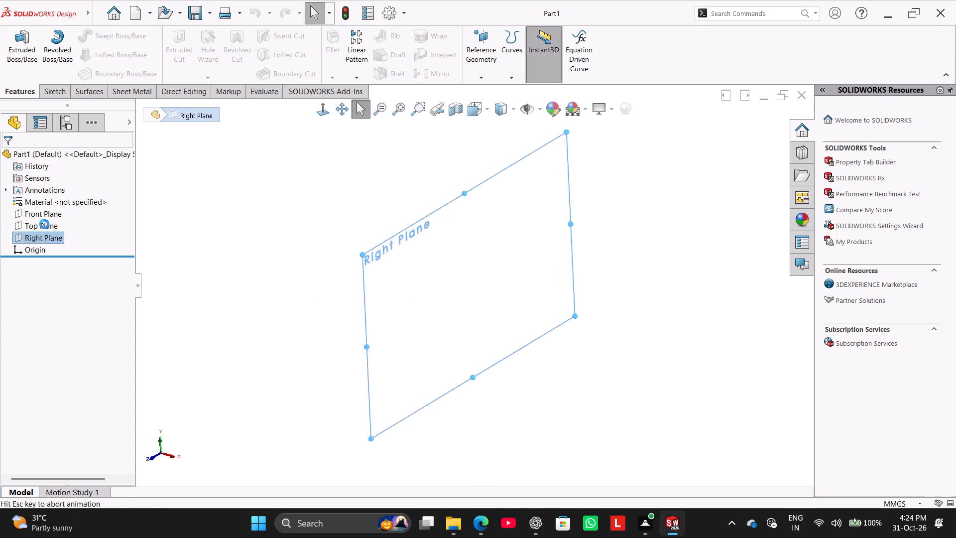
pyautogui.click(178, 168)
pyautogui.click(79, 36)
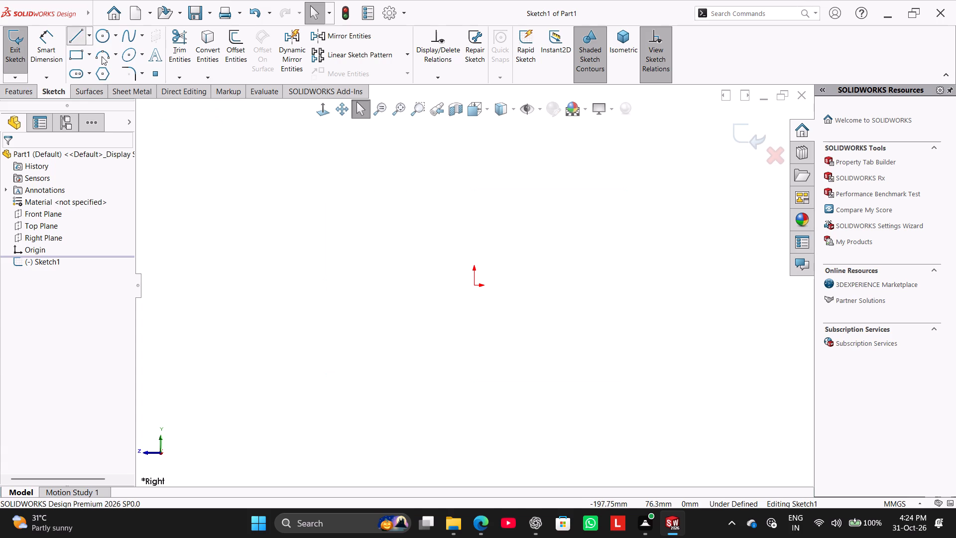
pyautogui.click(475, 287)
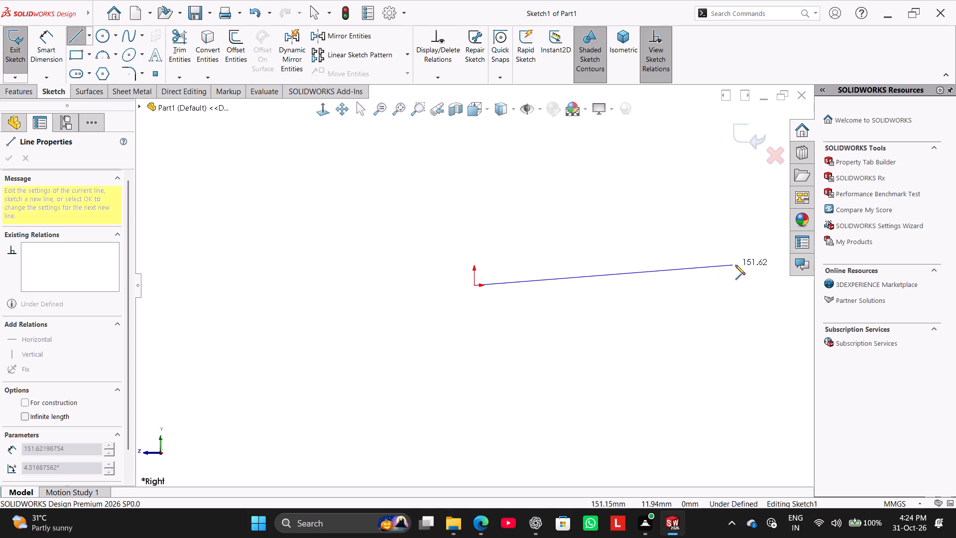
pyautogui.click(723, 288)
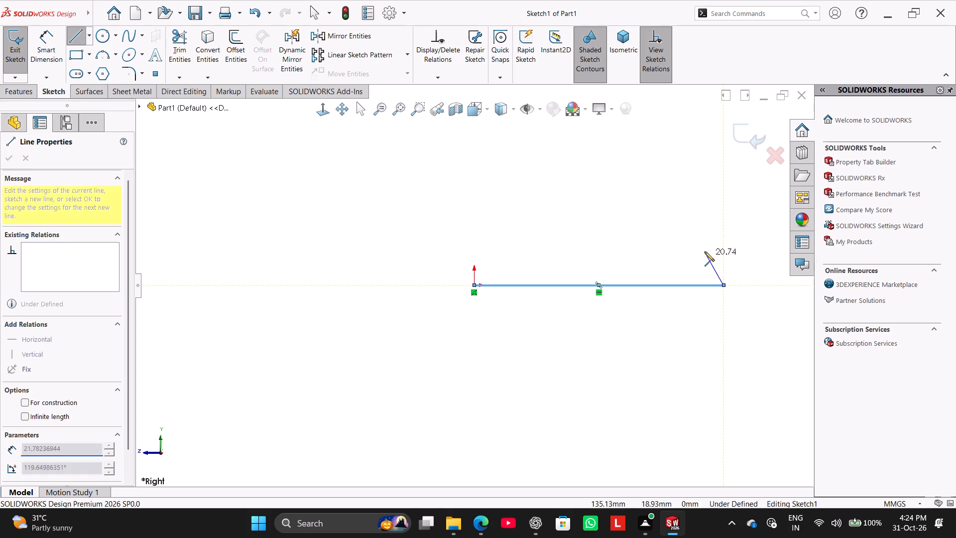
pyautogui.click(688, 223)
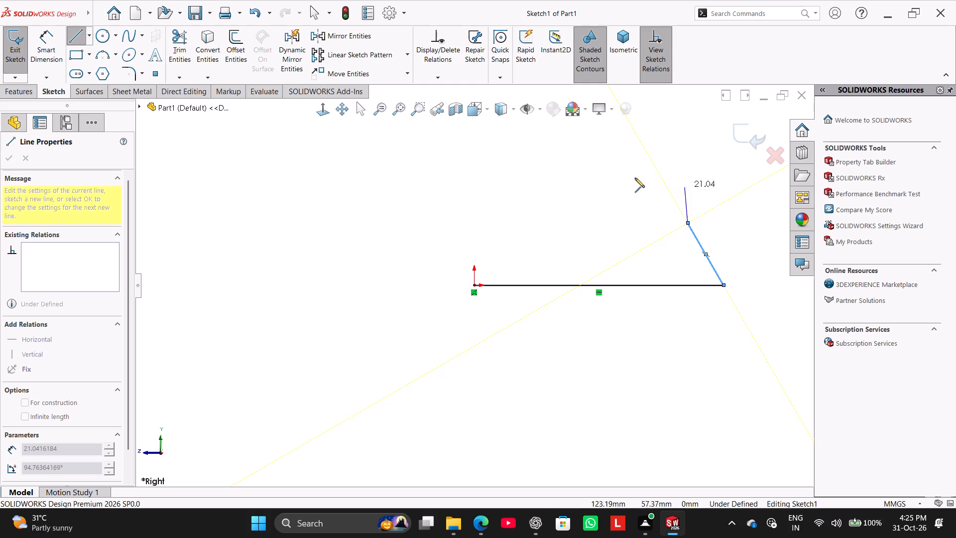
pyautogui.click(472, 220)
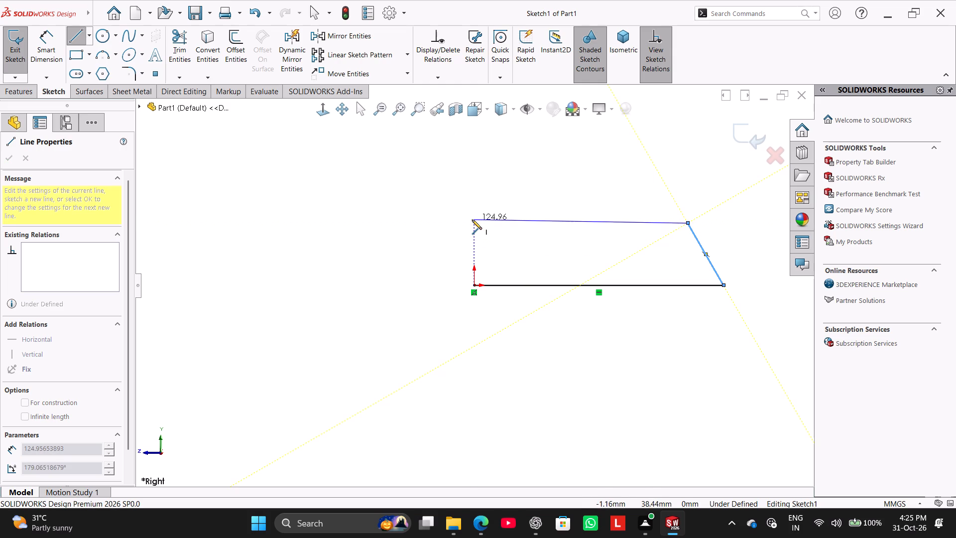
pyautogui.rightClick(405, 239)
pyautogui.click(414, 242)
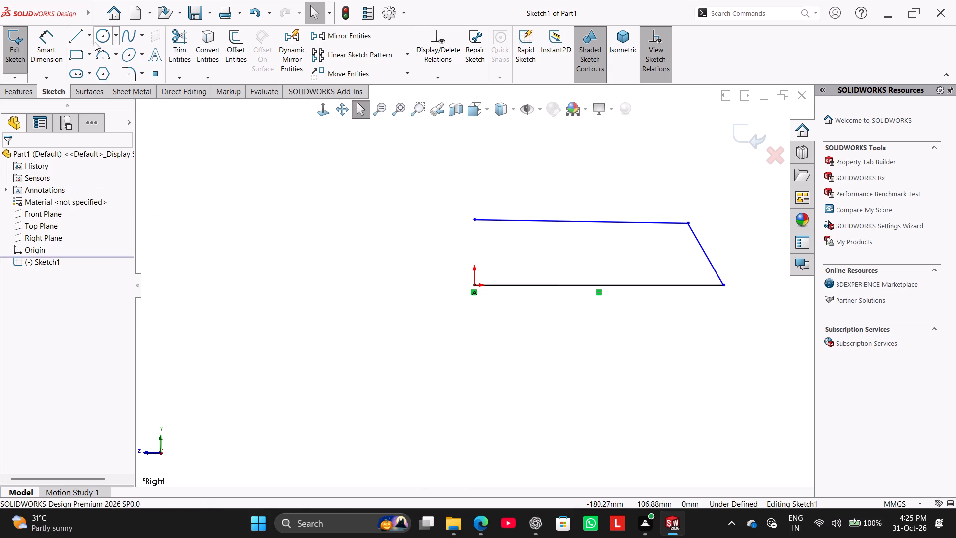
# Draw a vertical centerline about 38 mm long from the origin to the open end of the profile's top line.
pyautogui.click(91, 37)
pyautogui.click(88, 60)
pyautogui.click(475, 285)
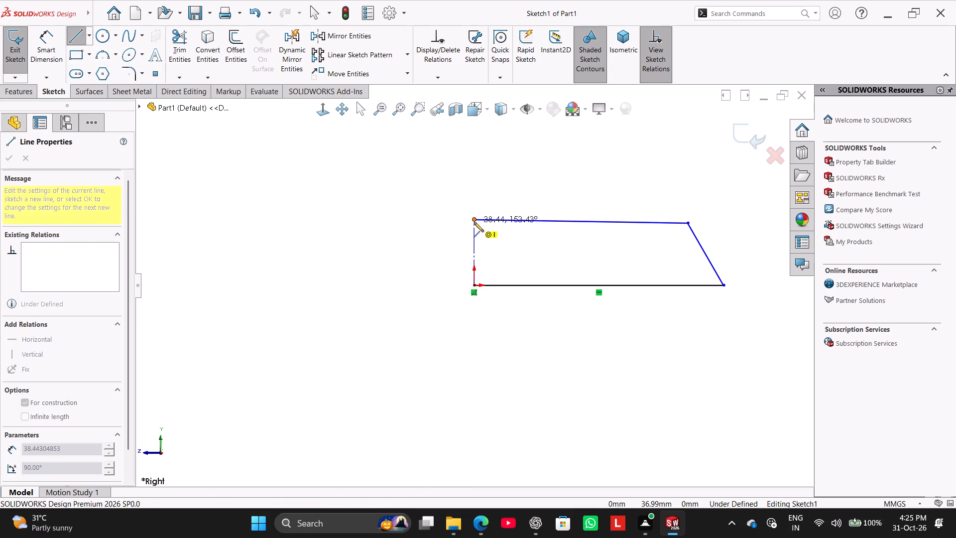
pyautogui.click(474, 222)
pyautogui.rightClick(430, 208)
pyautogui.click(439, 213)
# Mirror the base, slanted side and top line about the vertical centerline to close the profile.
pyautogui.moveTo(745, 348); pyautogui.dragTo(541, 176)
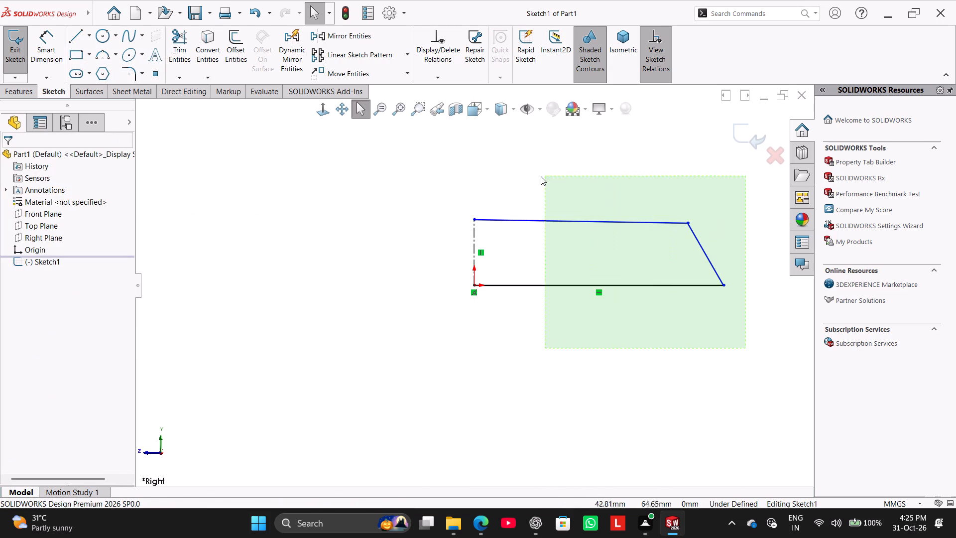
pyautogui.moveTo(541, 176); pyautogui.dragTo(476, 182)
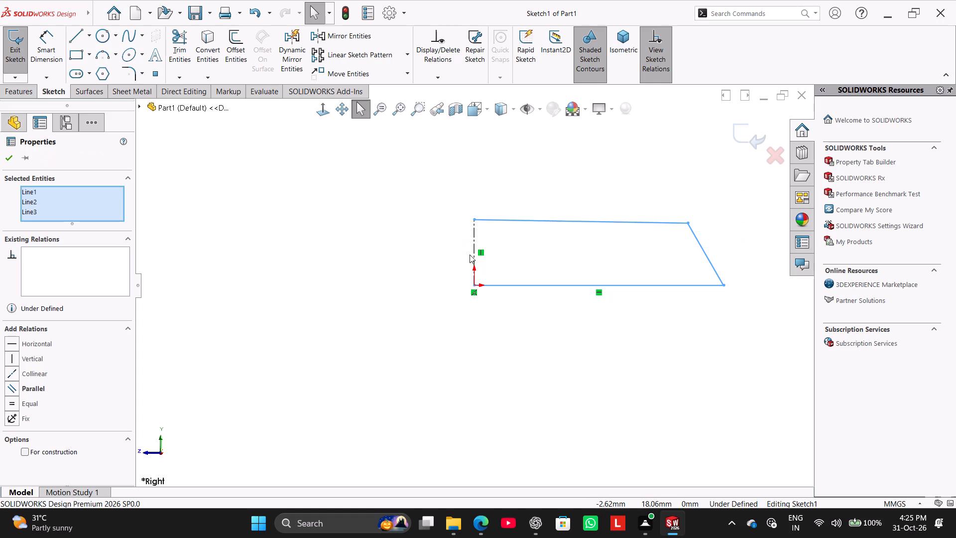
pyautogui.keyDown('ctrl'); pyautogui.click(476, 240); pyautogui.keyUp('ctrl')
pyautogui.keyDown('ctrl'); pyautogui.click(371, 38); pyautogui.keyUp('ctrl')
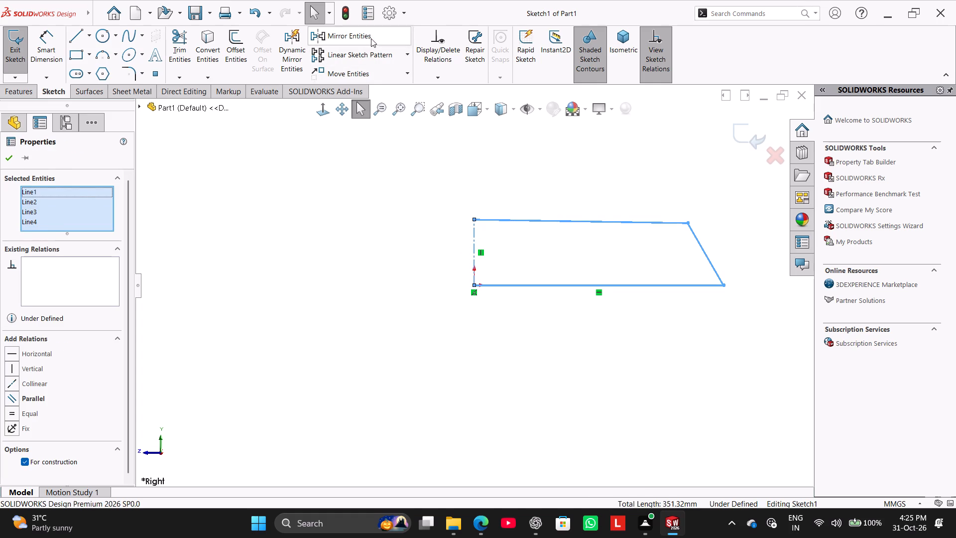
# Add a horizontal relation to the top line on the original side of the centerline.
pyautogui.rightClick(531, 219)
pyautogui.click(547, 191)
pyautogui.click(467, 170)
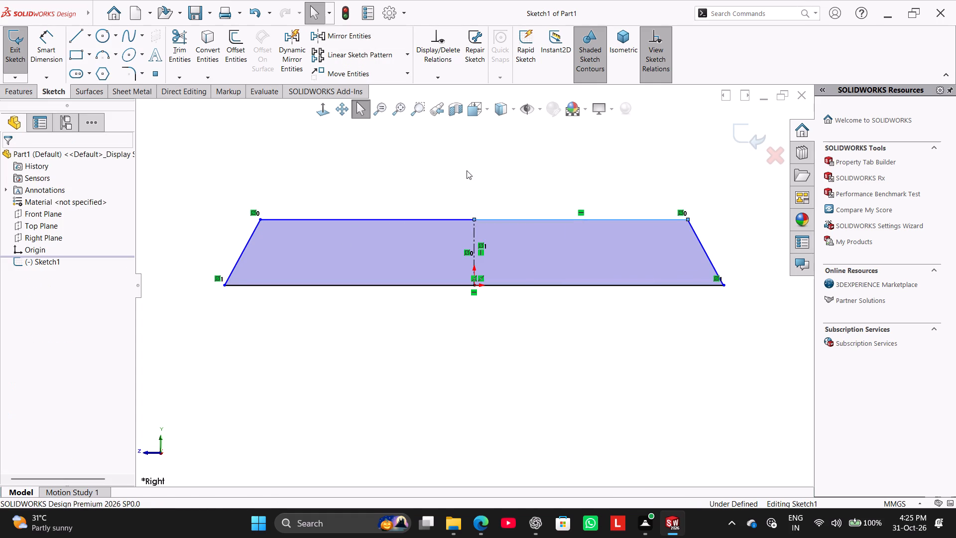
# Dimension the profile's height between the base and top lines as 50 mm.
pyautogui.click(44, 58)
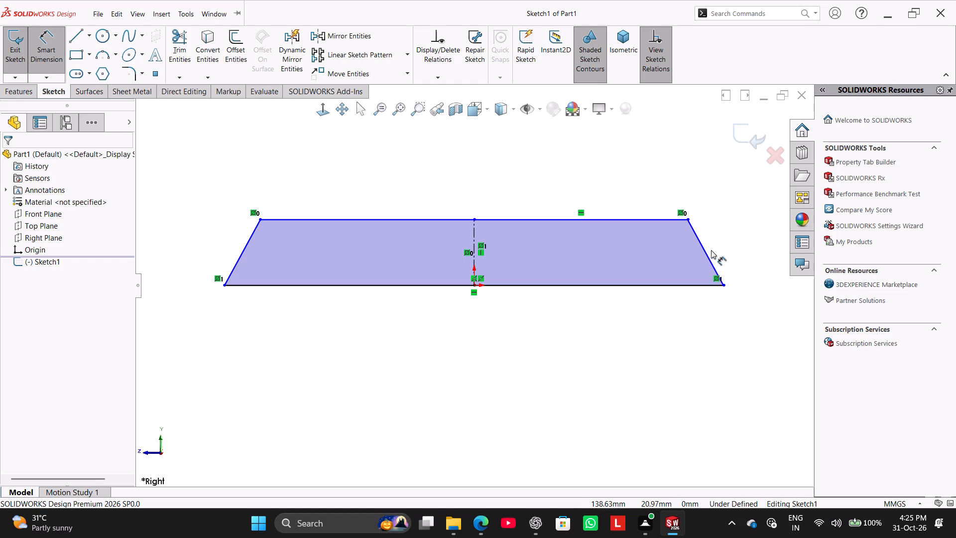
pyautogui.rightClick(707, 257)
pyautogui.click(723, 192)
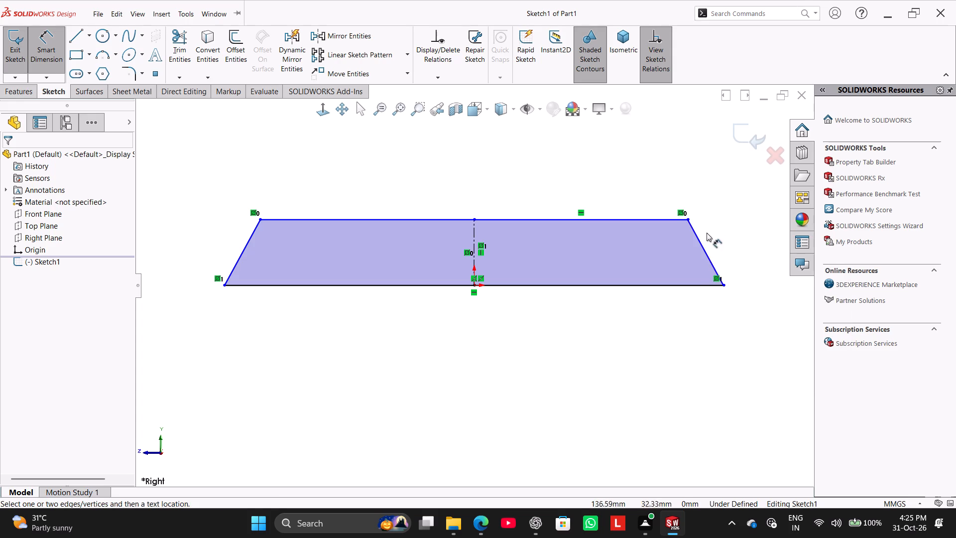
pyautogui.click(689, 288)
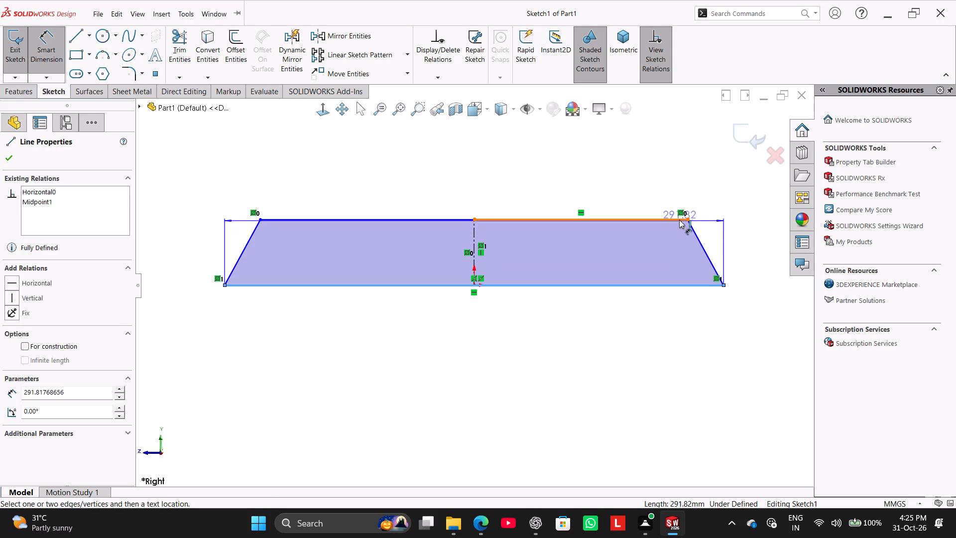
pyautogui.click(678, 219)
pyautogui.click(751, 245)
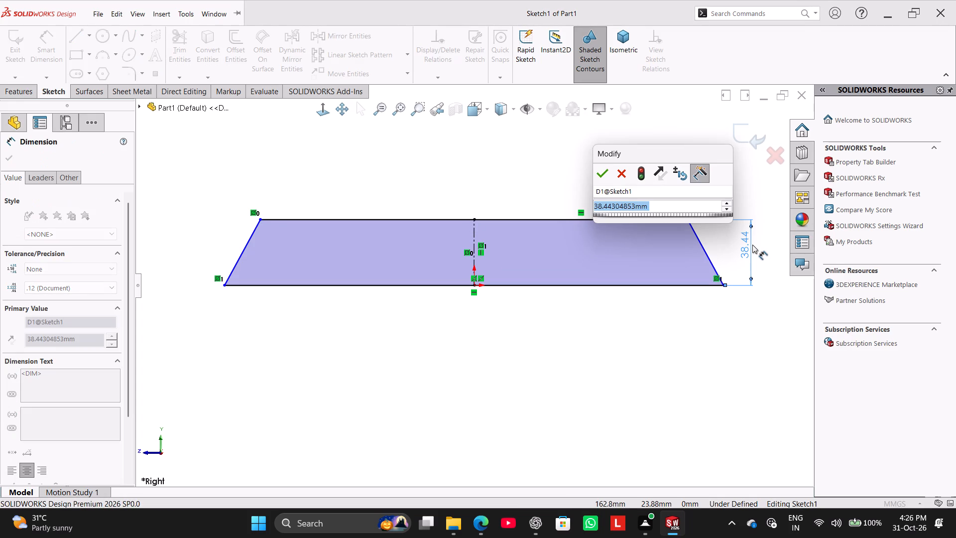
pyautogui.press('3')
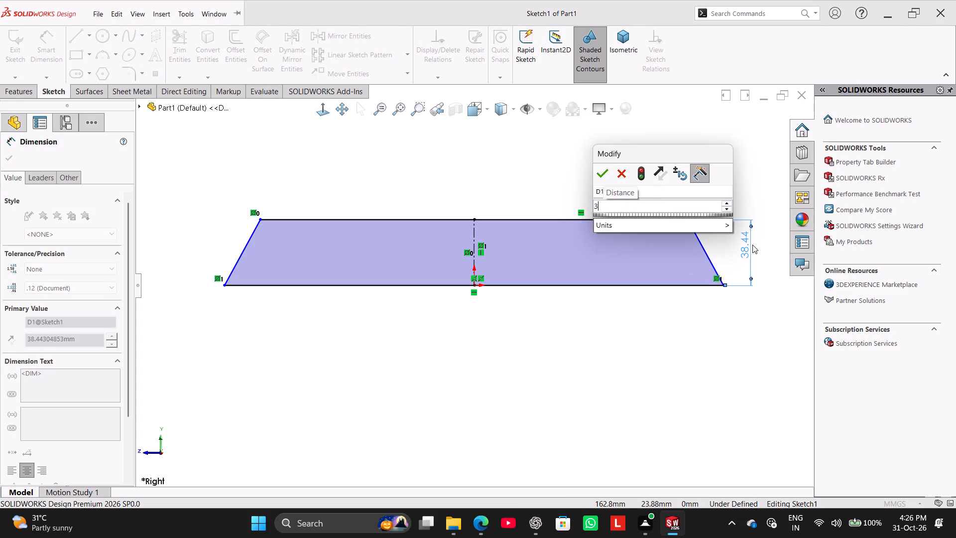
pyautogui.press('BackSpace')
pyautogui.write('50')
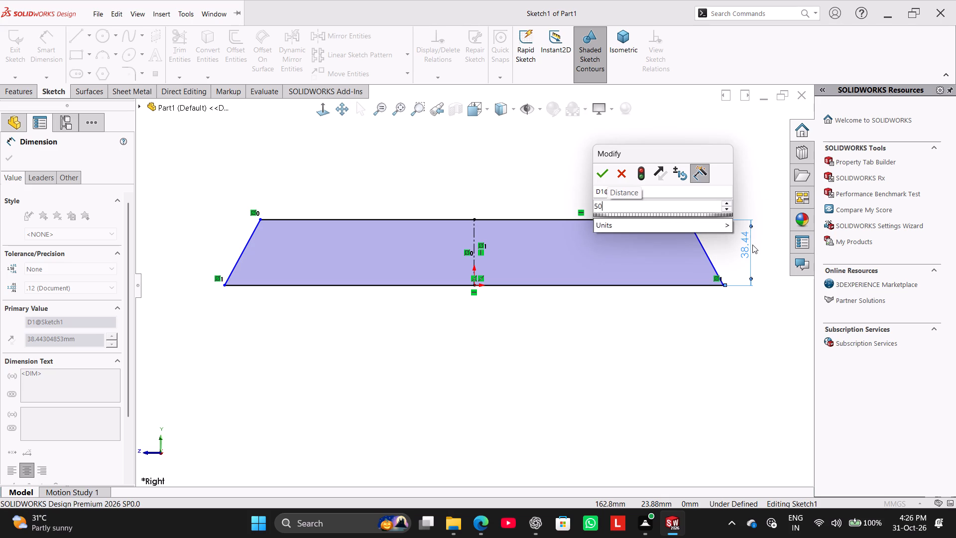
pyautogui.press('Return')
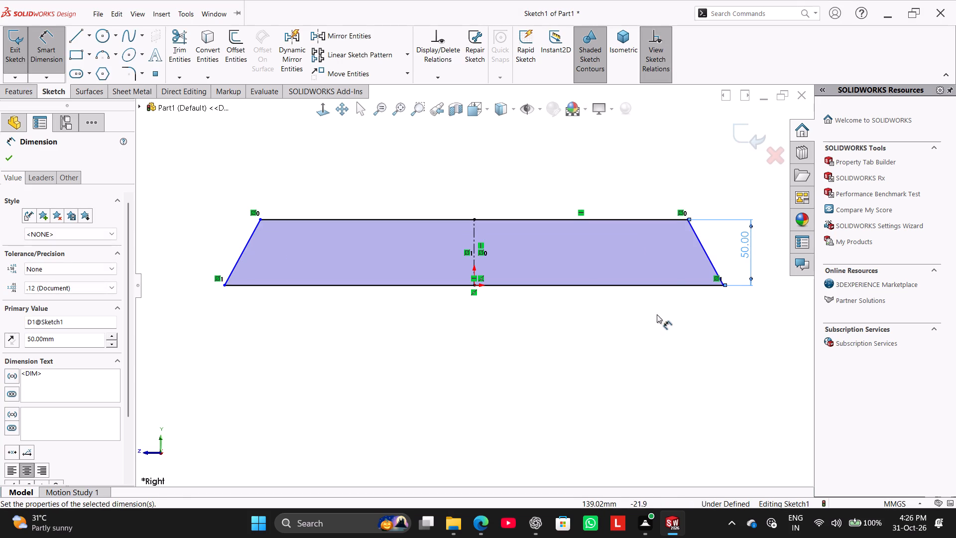
pyautogui.rightClick(657, 314)
pyautogui.click(676, 347)
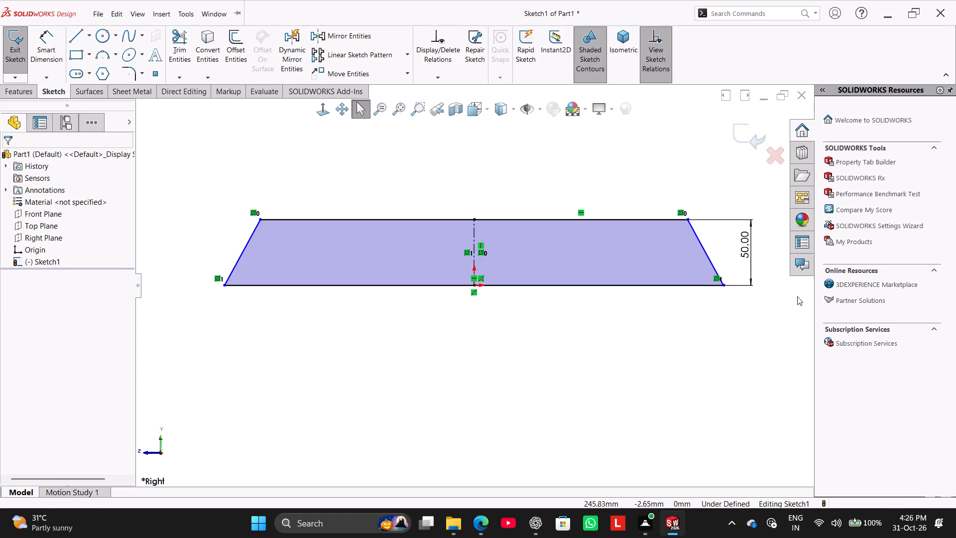
pyautogui.click(575, 341)
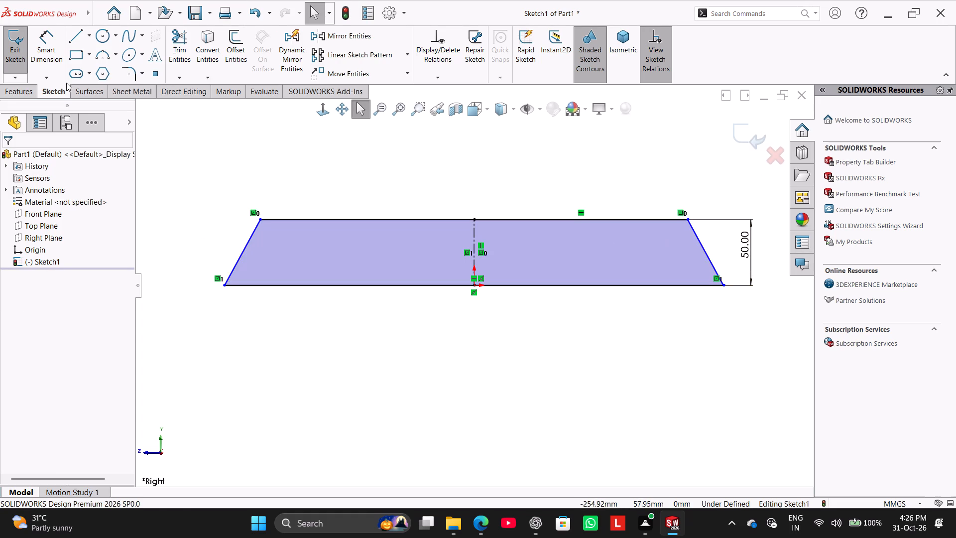
# Dimension the full length of the profile's base line as 90 mm.
pyautogui.click(45, 53)
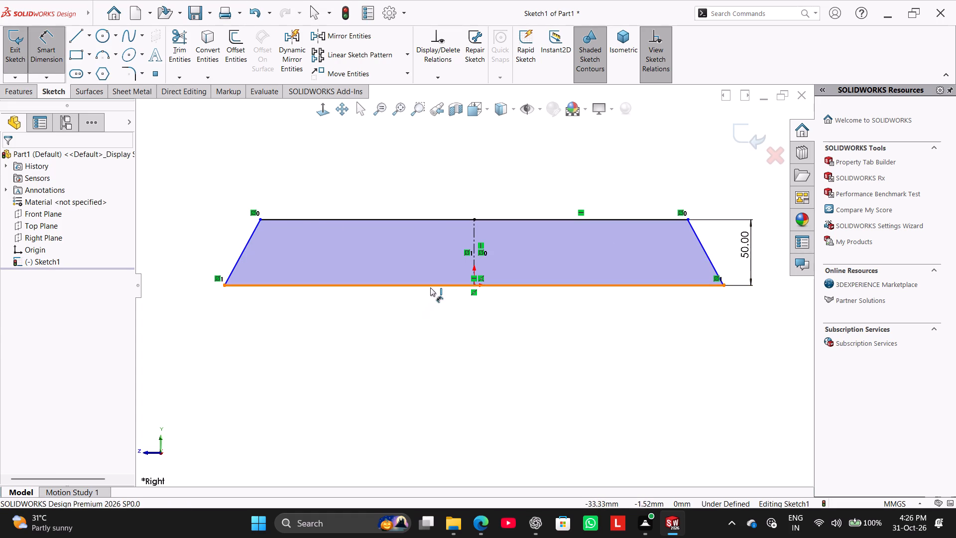
pyautogui.click(430, 287)
pyautogui.click(457, 365)
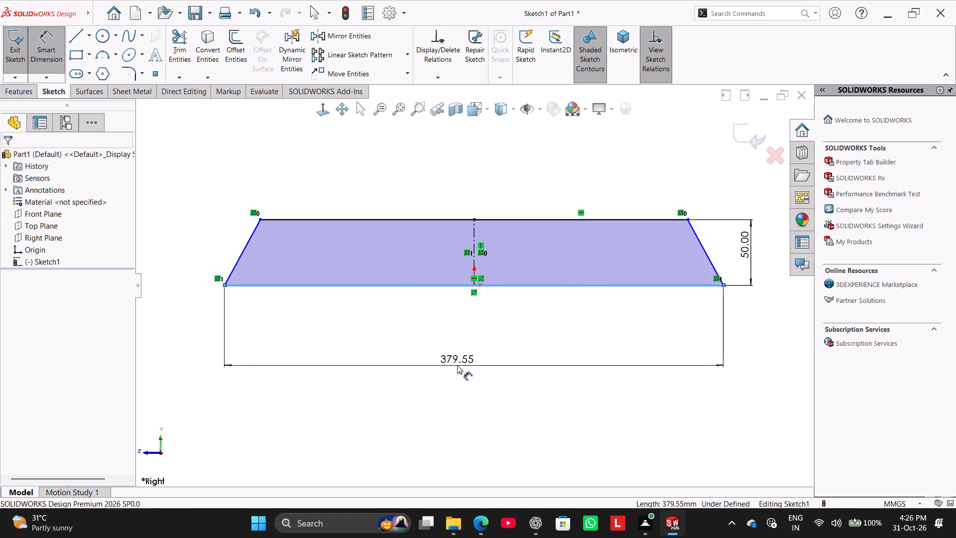
pyautogui.write('90')
pyautogui.press('Return')
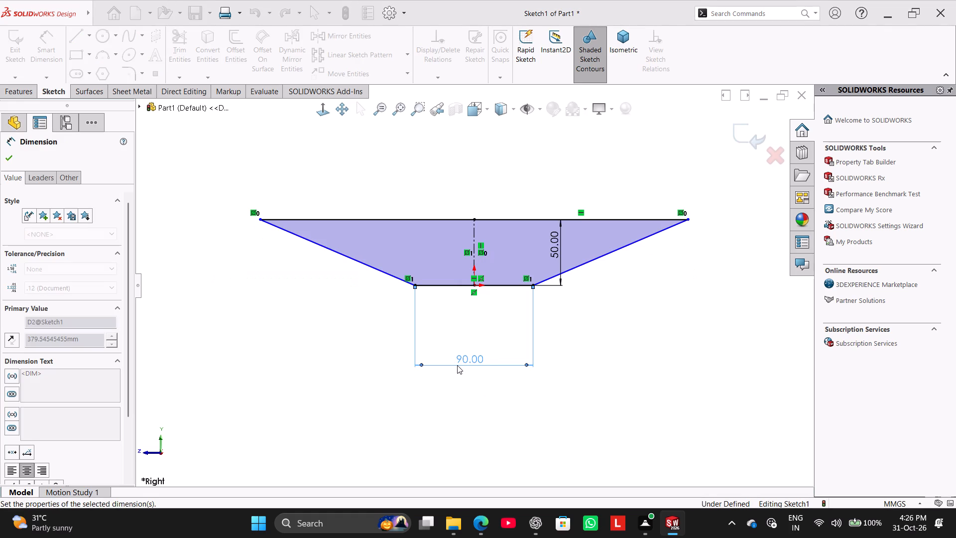
pyautogui.rightClick(647, 286)
pyautogui.click(682, 322)
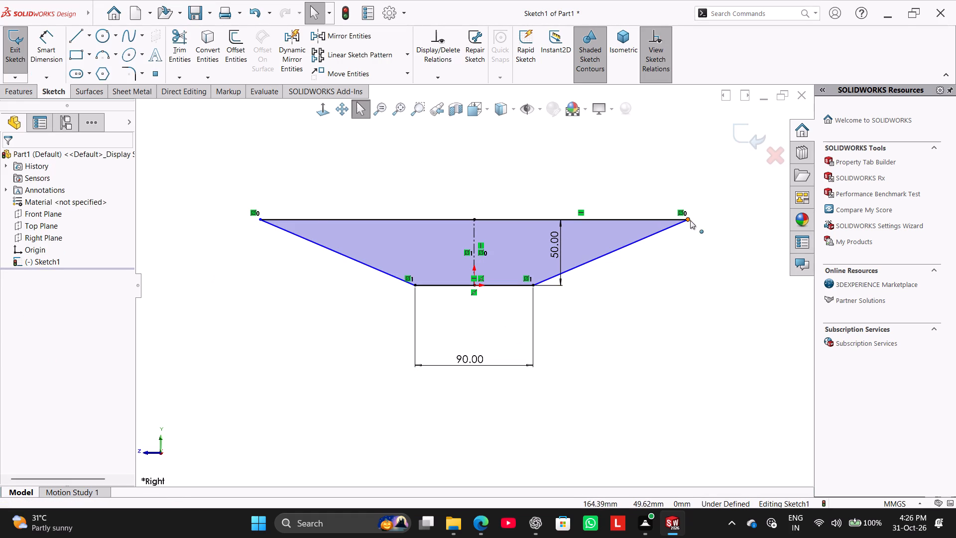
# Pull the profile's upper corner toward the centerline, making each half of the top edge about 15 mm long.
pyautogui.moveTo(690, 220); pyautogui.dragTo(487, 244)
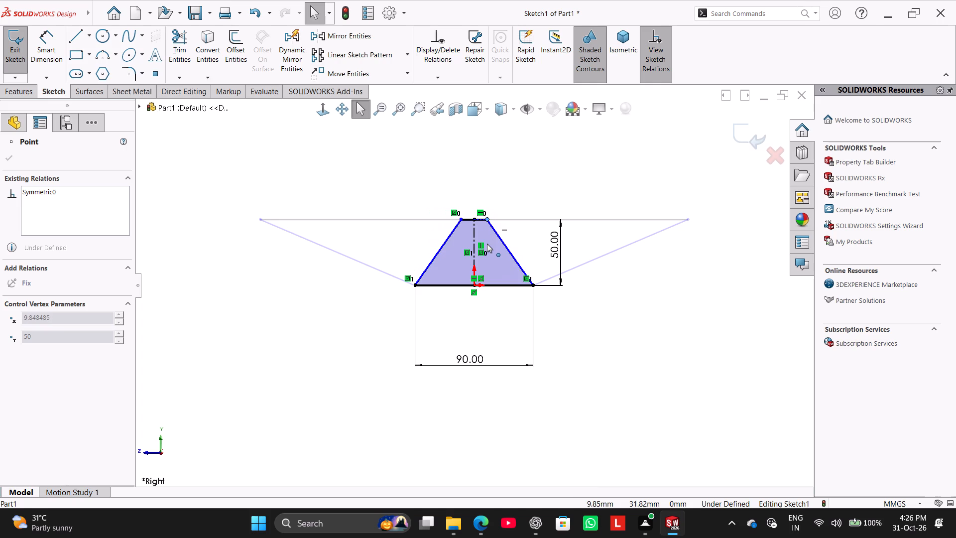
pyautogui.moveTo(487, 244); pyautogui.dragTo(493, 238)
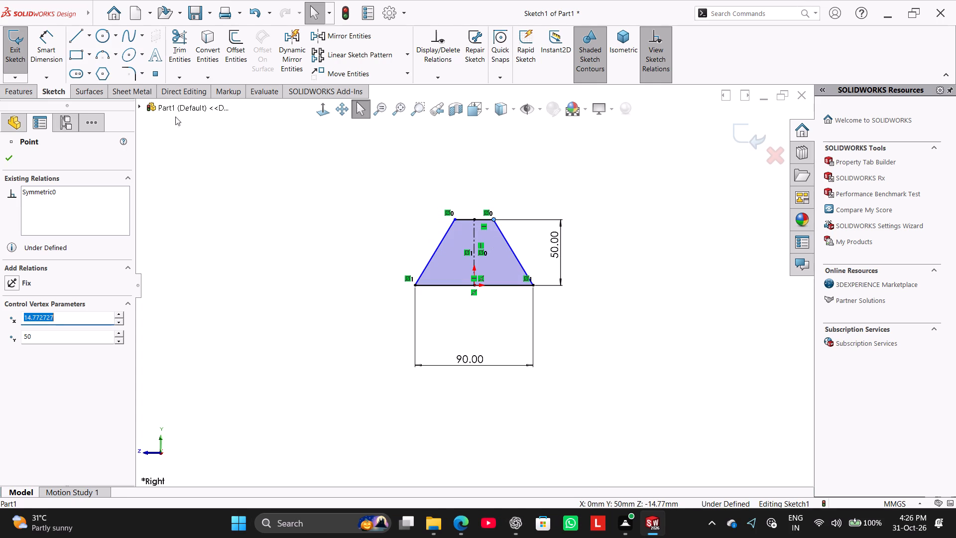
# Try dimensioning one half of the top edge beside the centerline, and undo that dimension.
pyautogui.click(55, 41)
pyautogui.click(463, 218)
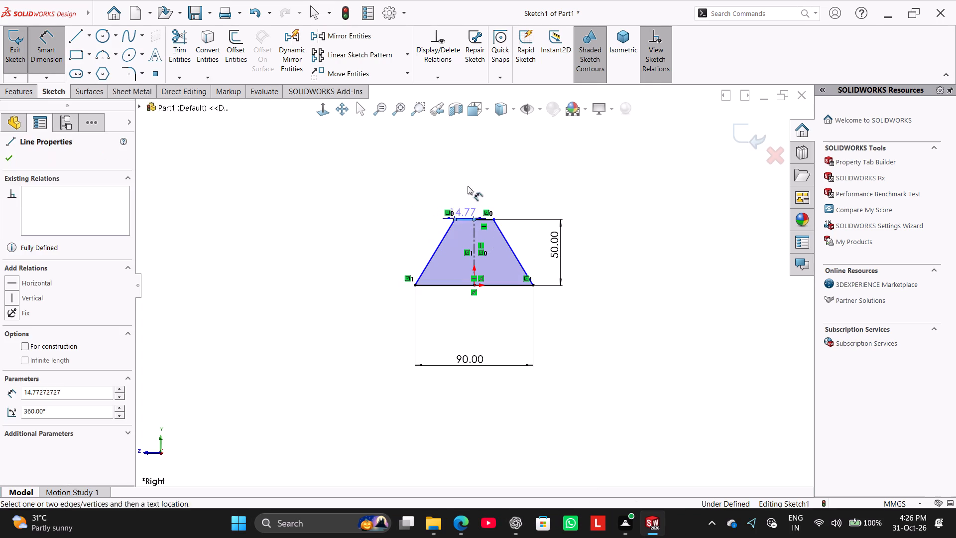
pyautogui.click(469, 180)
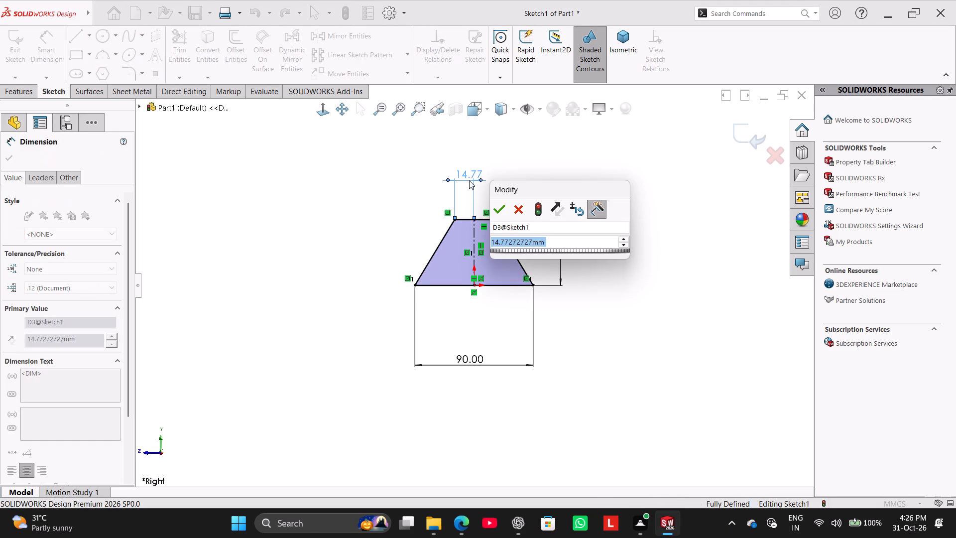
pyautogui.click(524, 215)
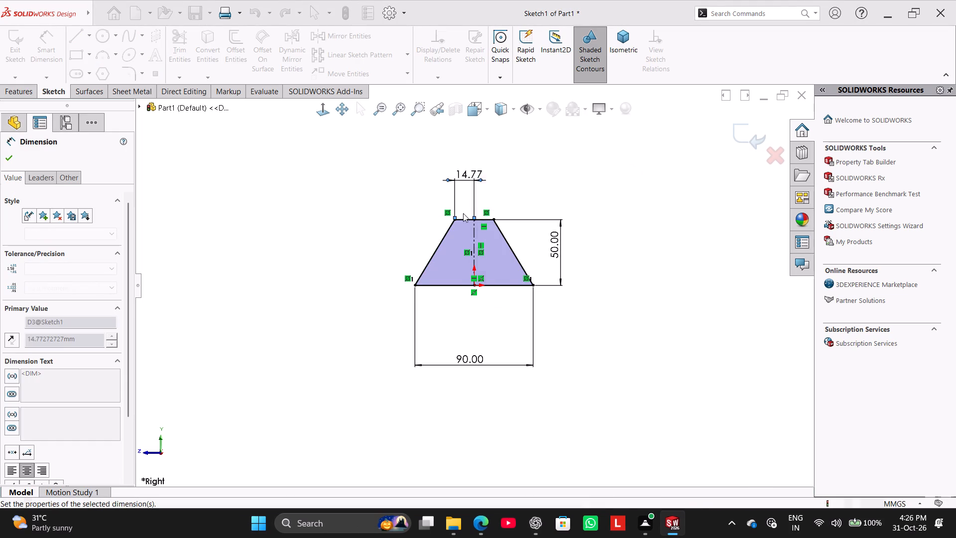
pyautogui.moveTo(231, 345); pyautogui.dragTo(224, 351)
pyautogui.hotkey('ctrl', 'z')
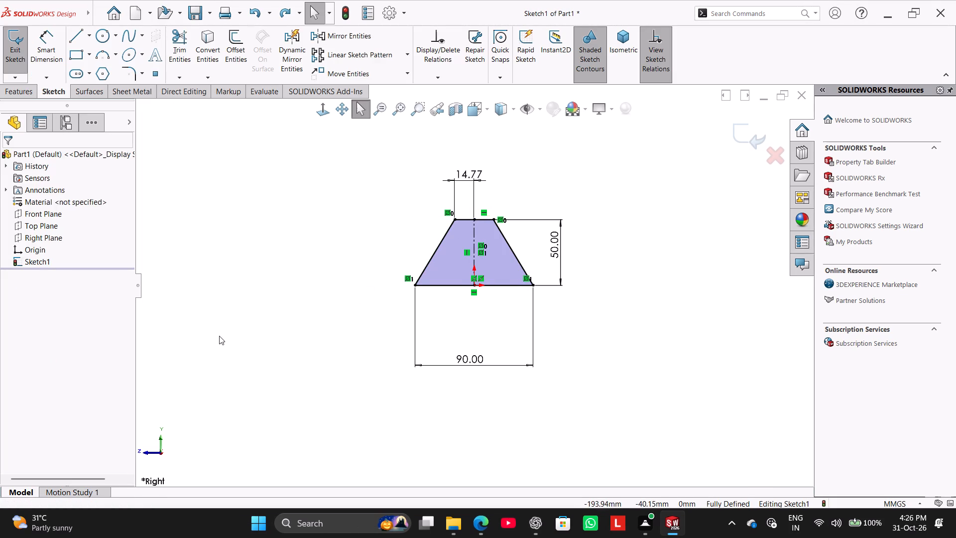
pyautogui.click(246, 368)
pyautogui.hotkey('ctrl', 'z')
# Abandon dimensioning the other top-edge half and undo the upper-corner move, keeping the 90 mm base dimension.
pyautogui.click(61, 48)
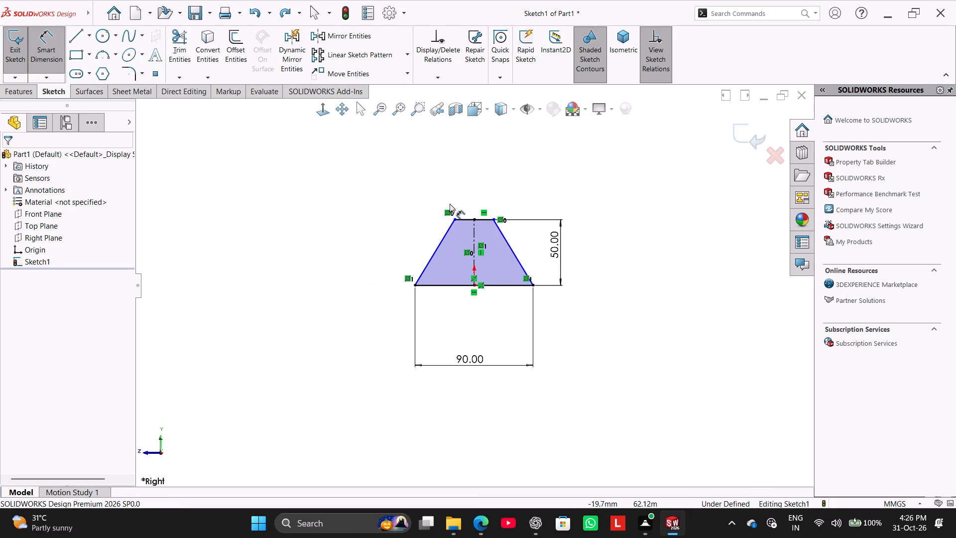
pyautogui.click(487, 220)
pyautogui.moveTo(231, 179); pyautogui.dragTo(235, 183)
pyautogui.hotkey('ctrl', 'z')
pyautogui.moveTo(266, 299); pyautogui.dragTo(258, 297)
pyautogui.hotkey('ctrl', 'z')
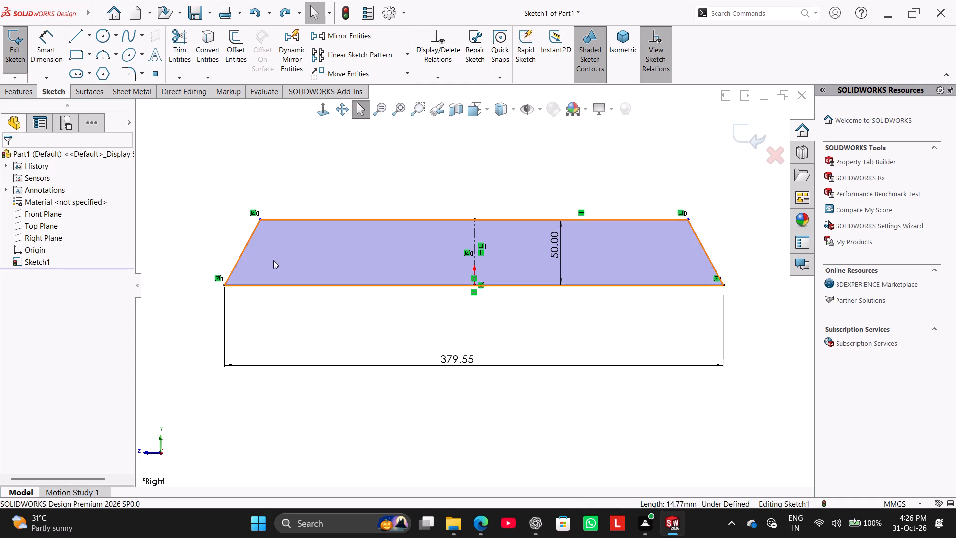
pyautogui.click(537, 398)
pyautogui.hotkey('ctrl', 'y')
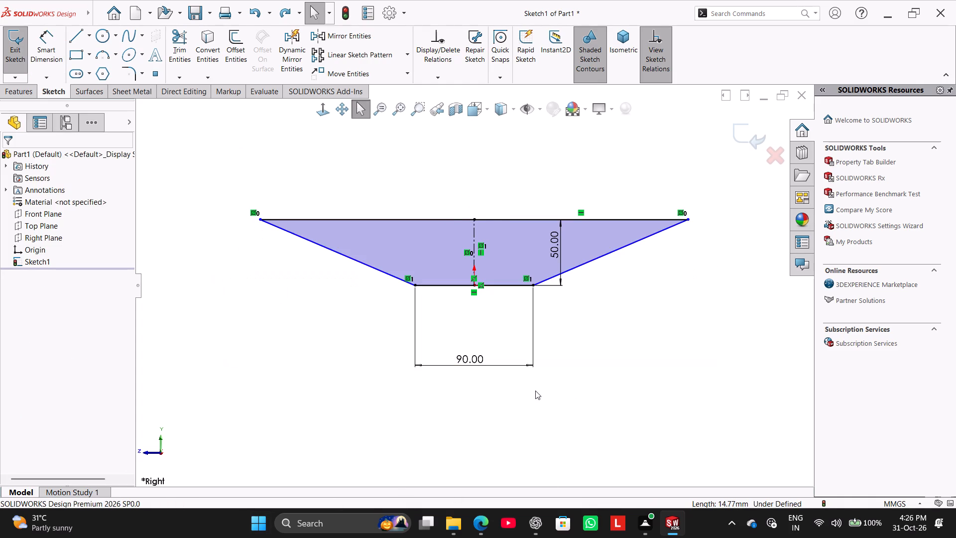
# Redo the upper-corner move that narrows the profile's top edge.
pyautogui.click(535, 391)
pyautogui.hotkey('ctrl', 'y')
pyautogui.scroll(-3, 464, 176)
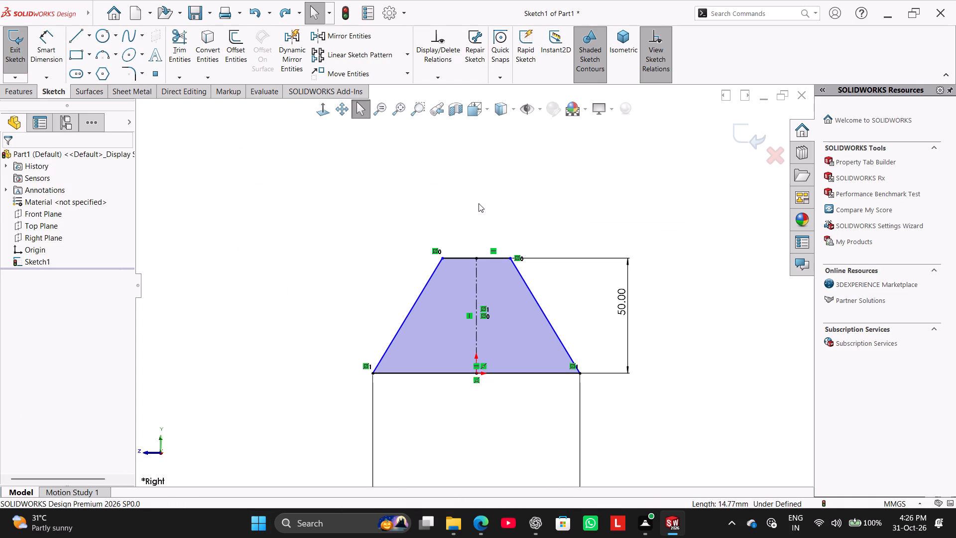
pyautogui.click(482, 213)
# Dimension the full width of the profile's top edge between its two corners as 50 mm.
pyautogui.click(29, 52)
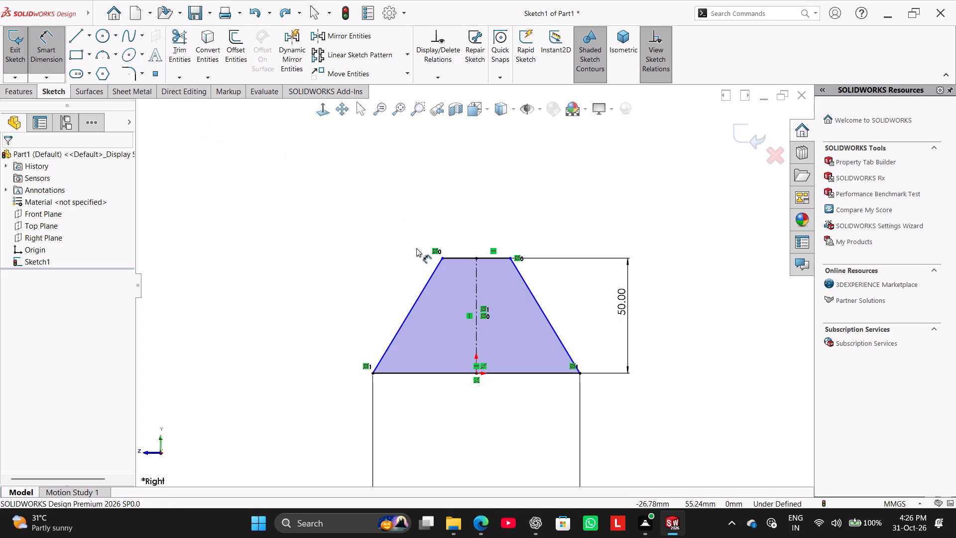
pyautogui.click(511, 261)
pyautogui.click(443, 261)
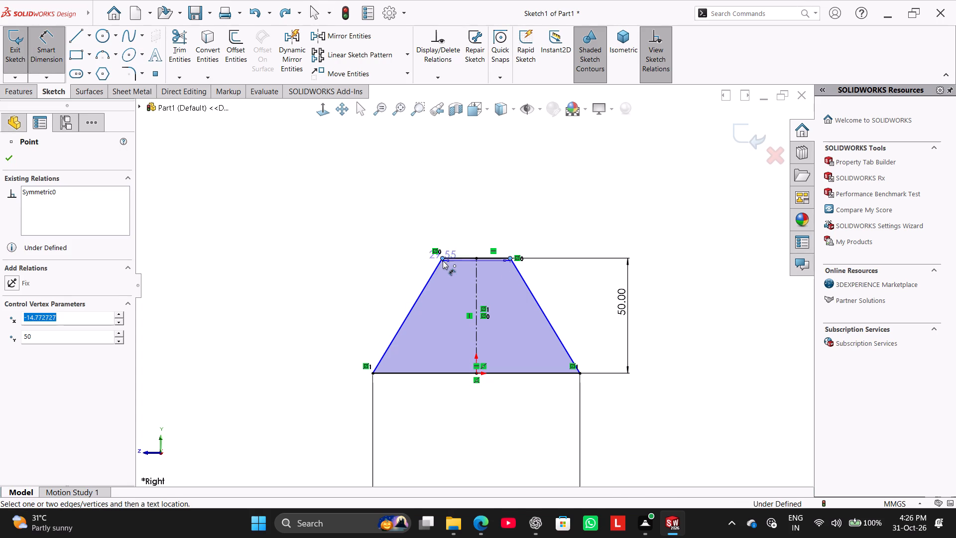
pyautogui.click(481, 198)
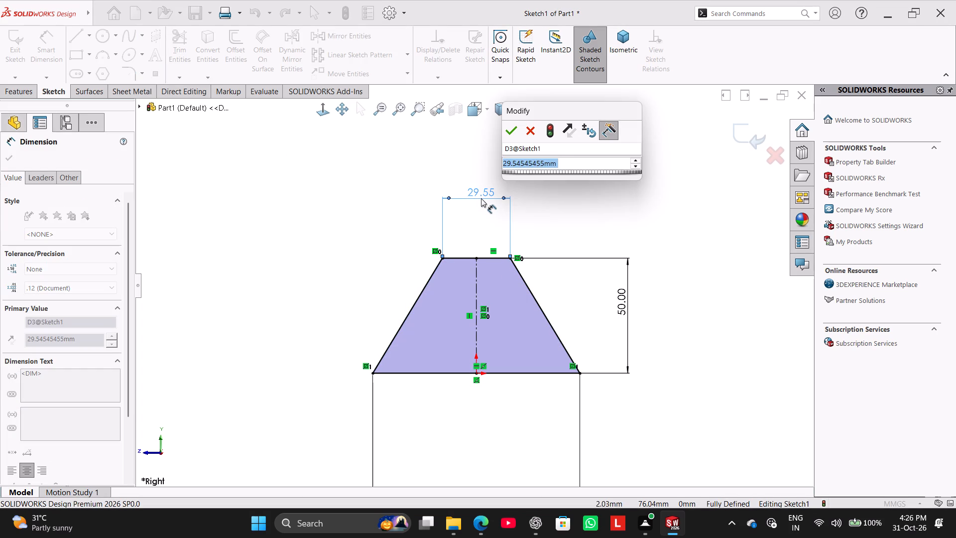
pyautogui.write('50')
pyautogui.press('Return')
pyautogui.rightClick(608, 201)
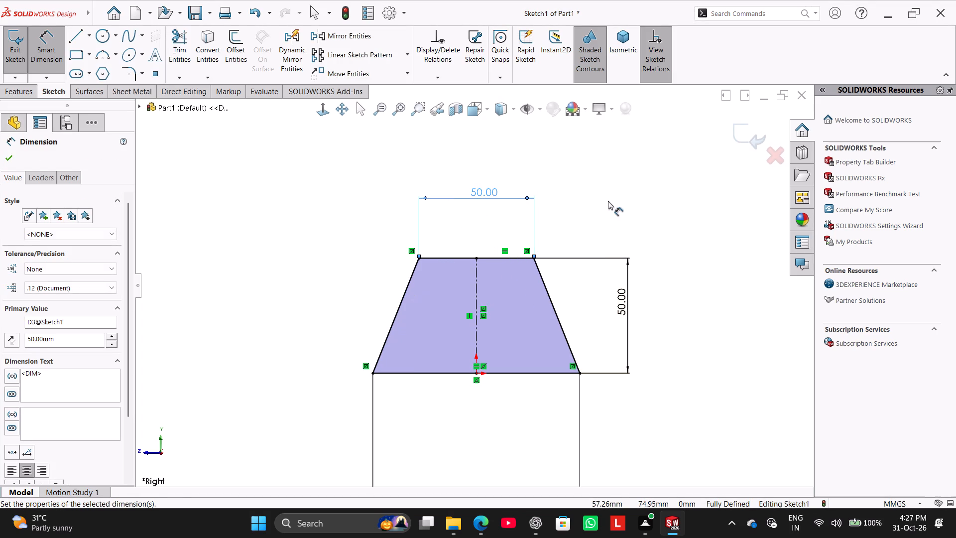
pyautogui.click(633, 233)
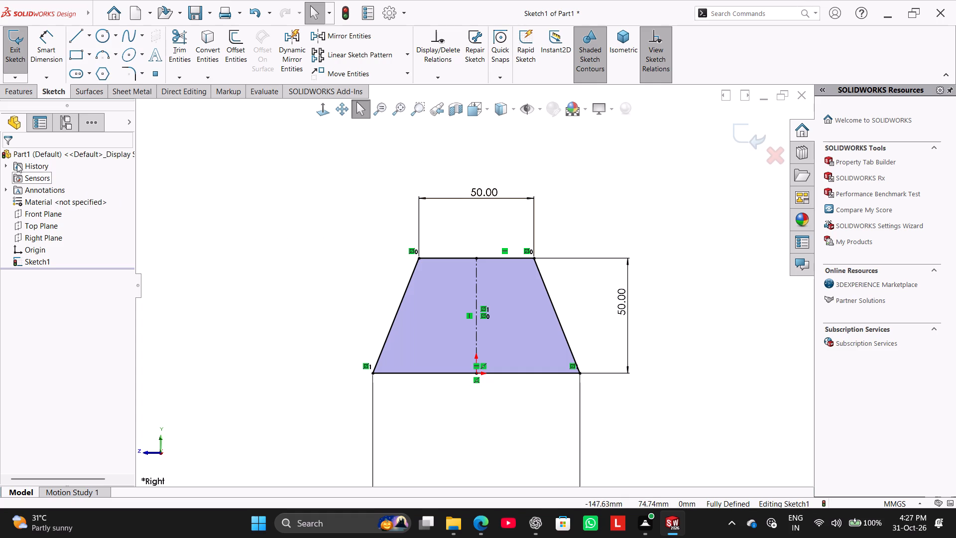
# Extrude the trapezoidal profile as a boss using Mid Plane with a total depth of 18+18+24 (60 mm).
pyautogui.click(17, 93)
pyautogui.click(19, 59)
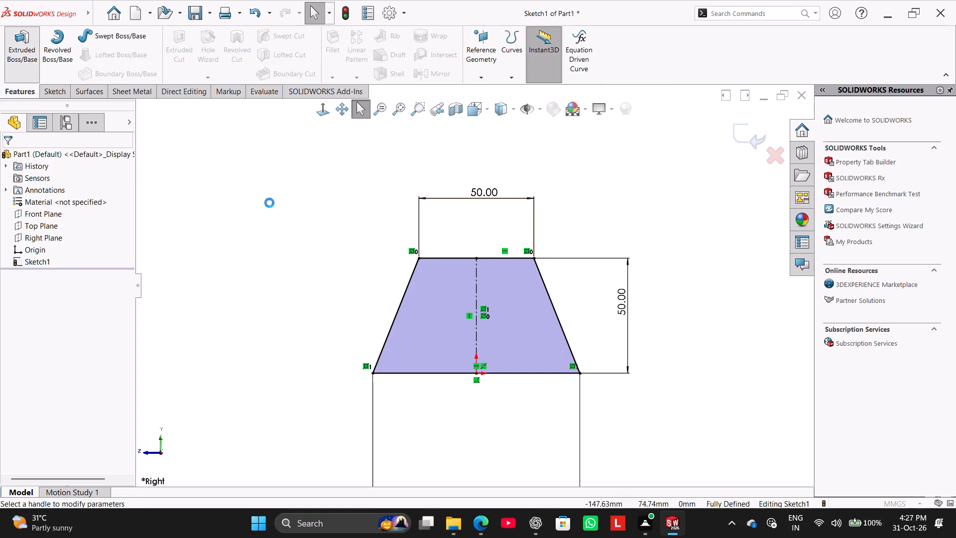
pyautogui.click(104, 221)
pyautogui.click(98, 284)
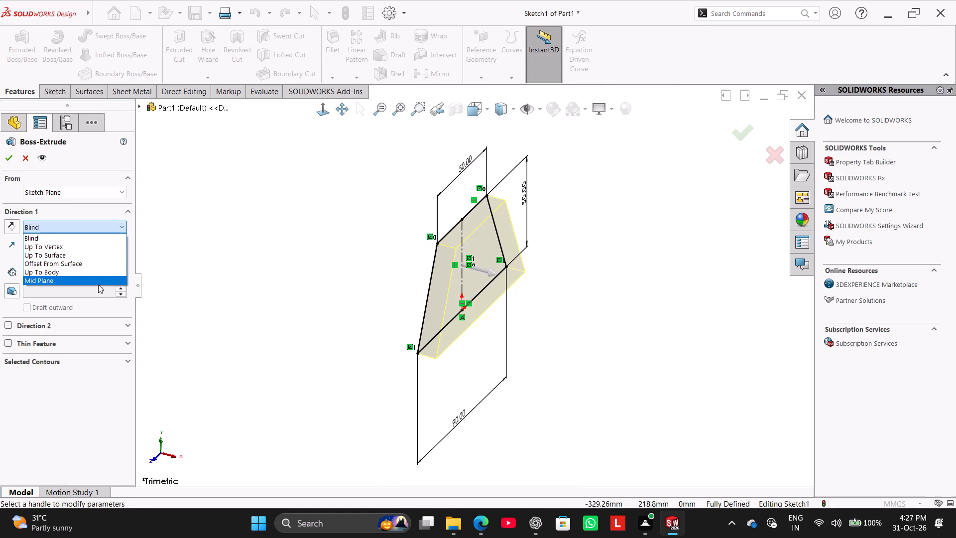
pyautogui.click(95, 278)
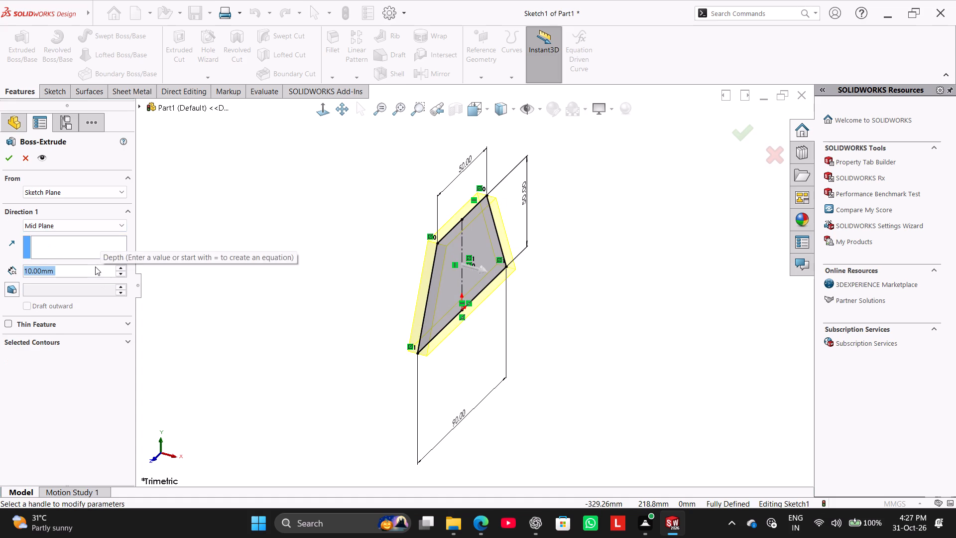
pyautogui.press('1')
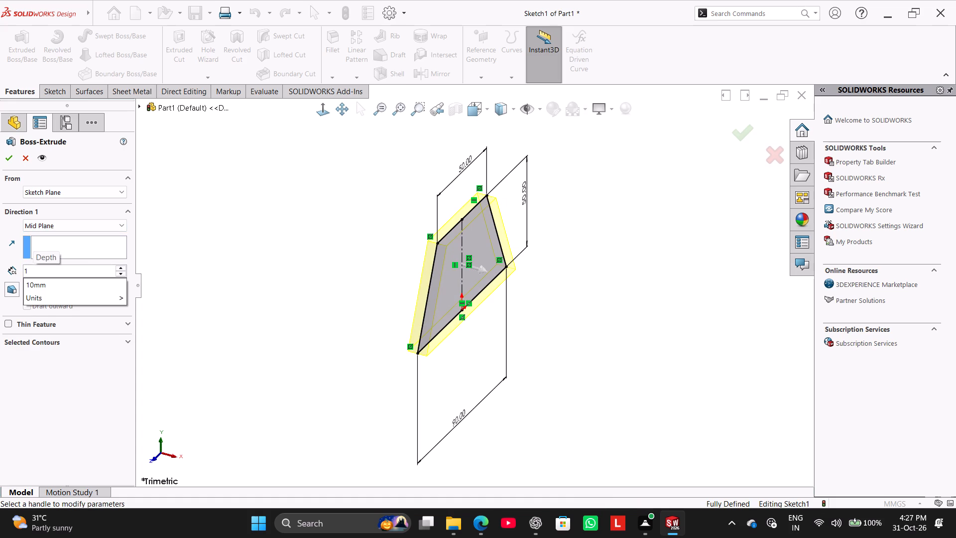
pyautogui.write('8+18+24')
pyautogui.press('Return')
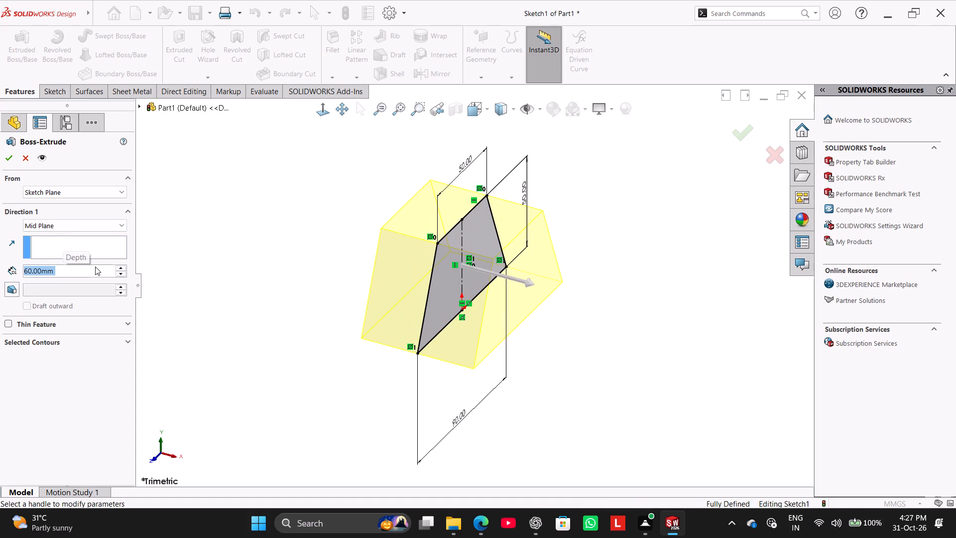
pyautogui.click(2, 157)
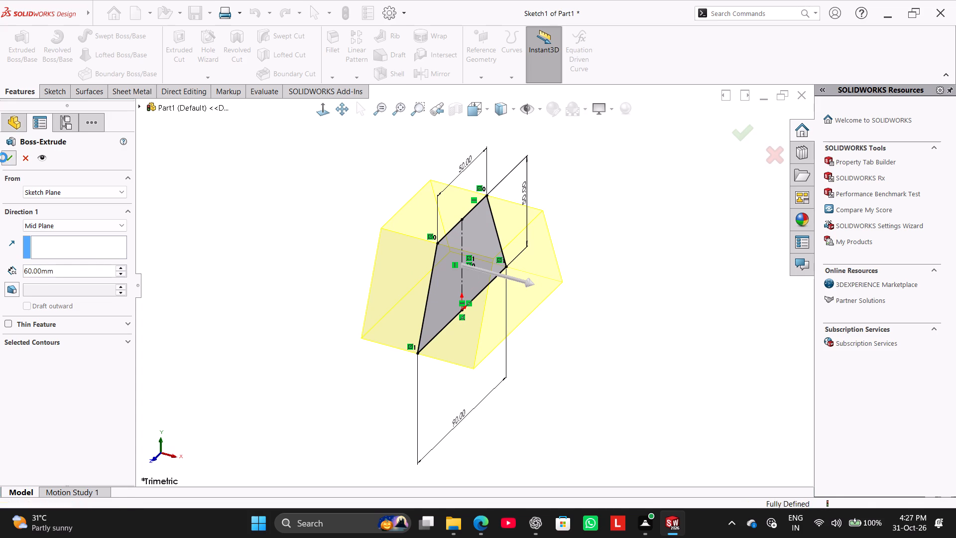
pyautogui.click(251, 261)
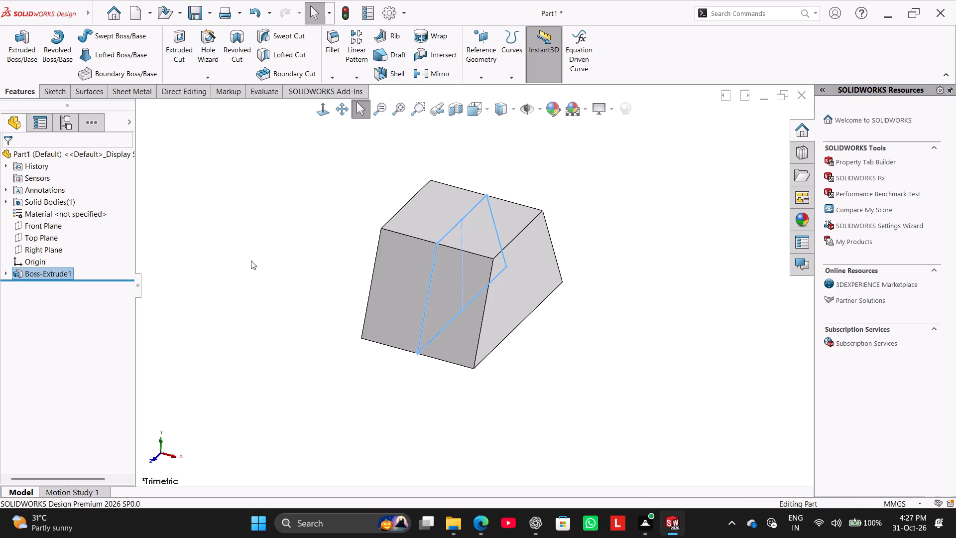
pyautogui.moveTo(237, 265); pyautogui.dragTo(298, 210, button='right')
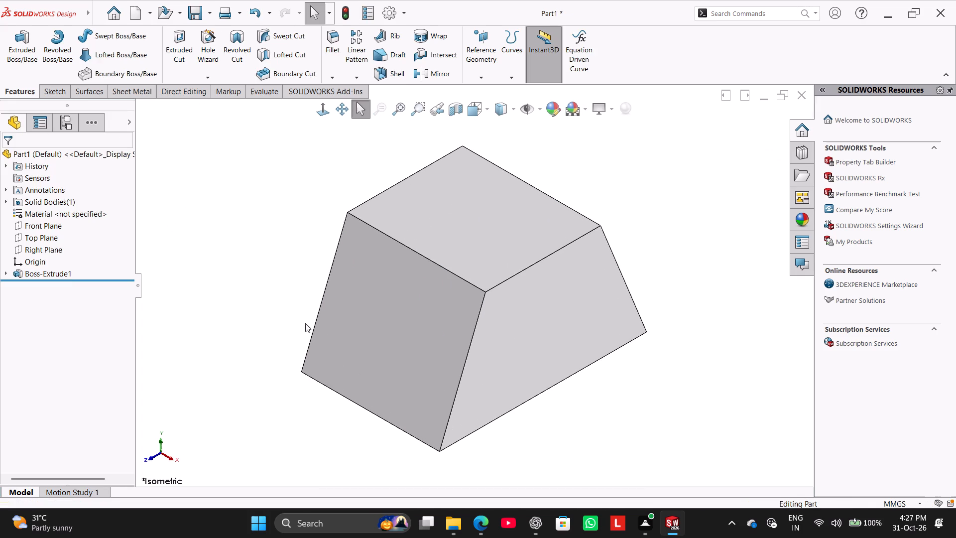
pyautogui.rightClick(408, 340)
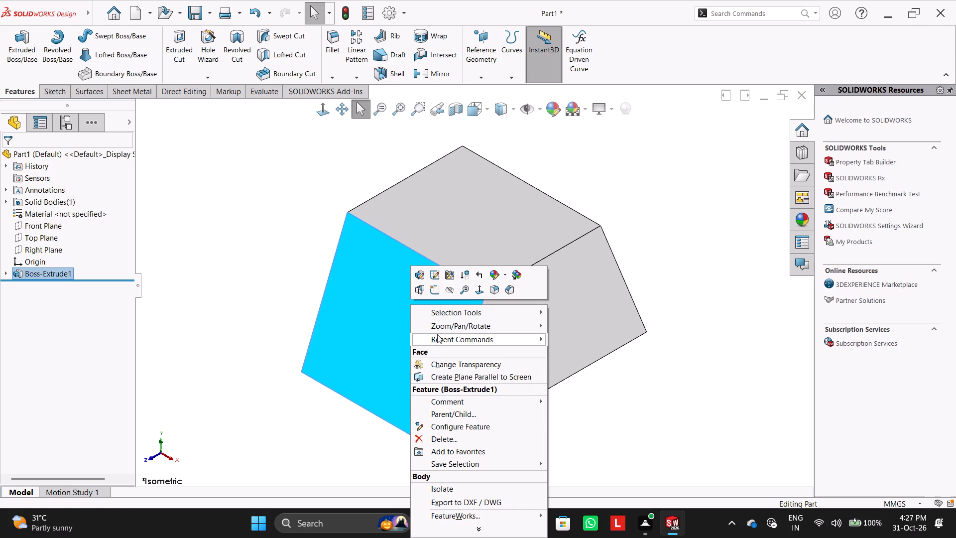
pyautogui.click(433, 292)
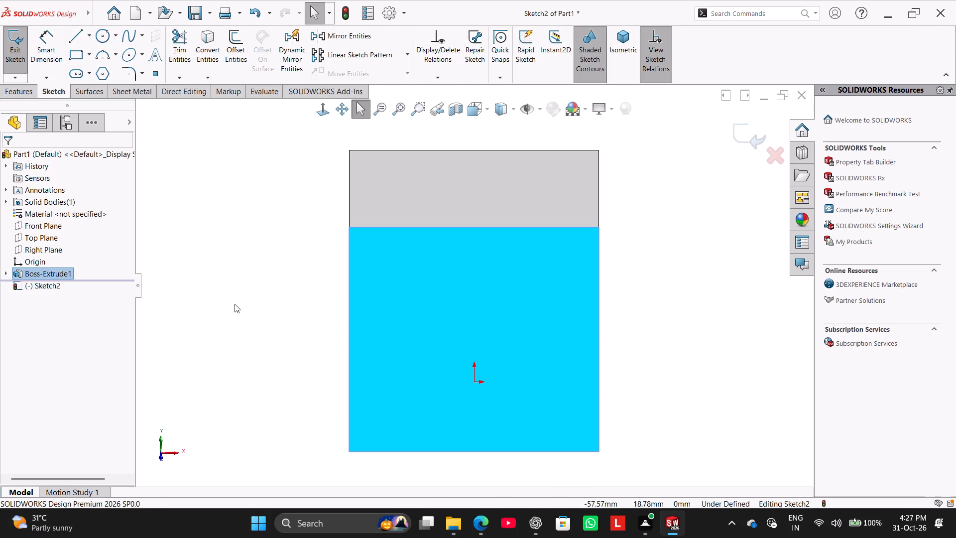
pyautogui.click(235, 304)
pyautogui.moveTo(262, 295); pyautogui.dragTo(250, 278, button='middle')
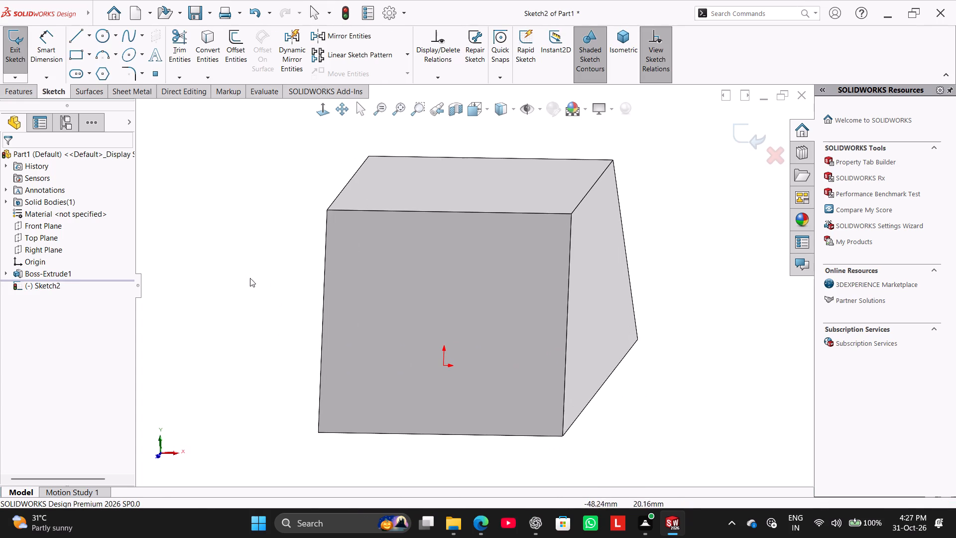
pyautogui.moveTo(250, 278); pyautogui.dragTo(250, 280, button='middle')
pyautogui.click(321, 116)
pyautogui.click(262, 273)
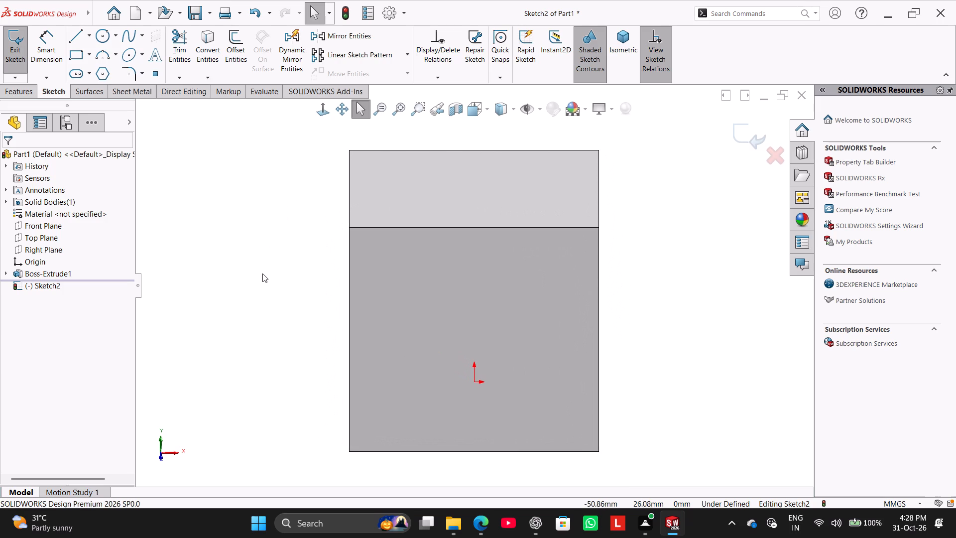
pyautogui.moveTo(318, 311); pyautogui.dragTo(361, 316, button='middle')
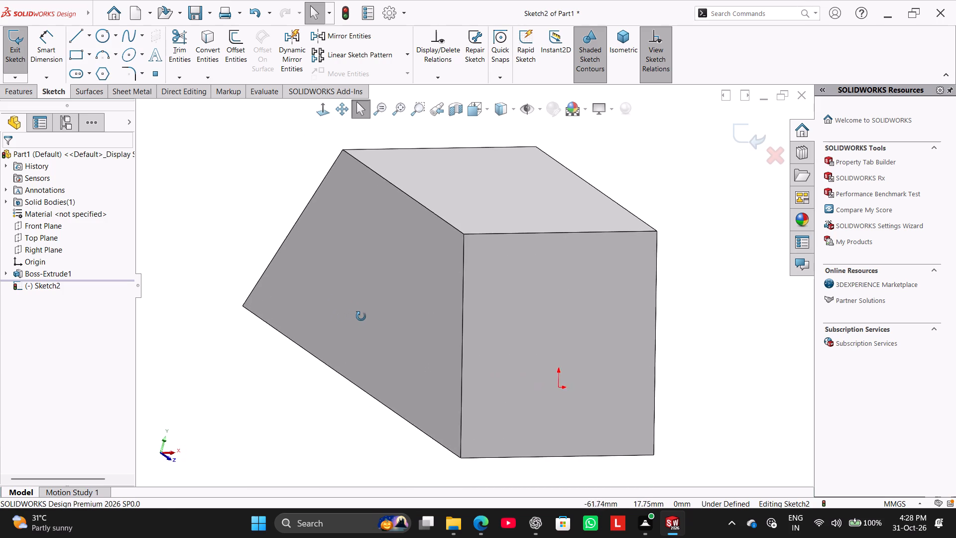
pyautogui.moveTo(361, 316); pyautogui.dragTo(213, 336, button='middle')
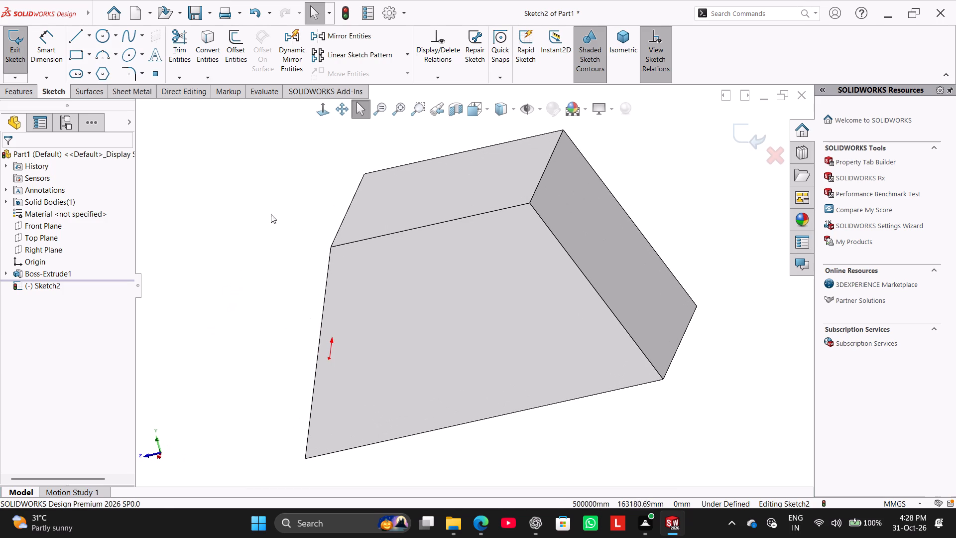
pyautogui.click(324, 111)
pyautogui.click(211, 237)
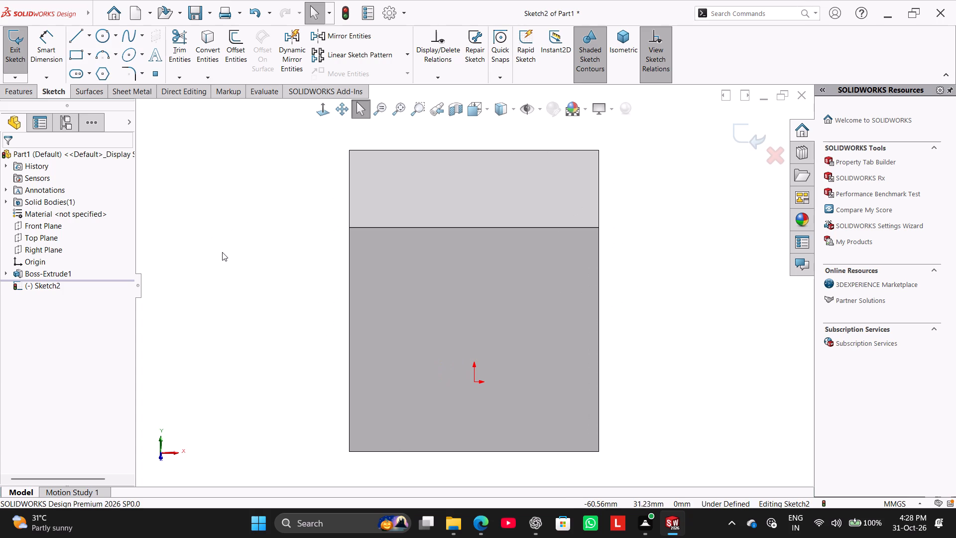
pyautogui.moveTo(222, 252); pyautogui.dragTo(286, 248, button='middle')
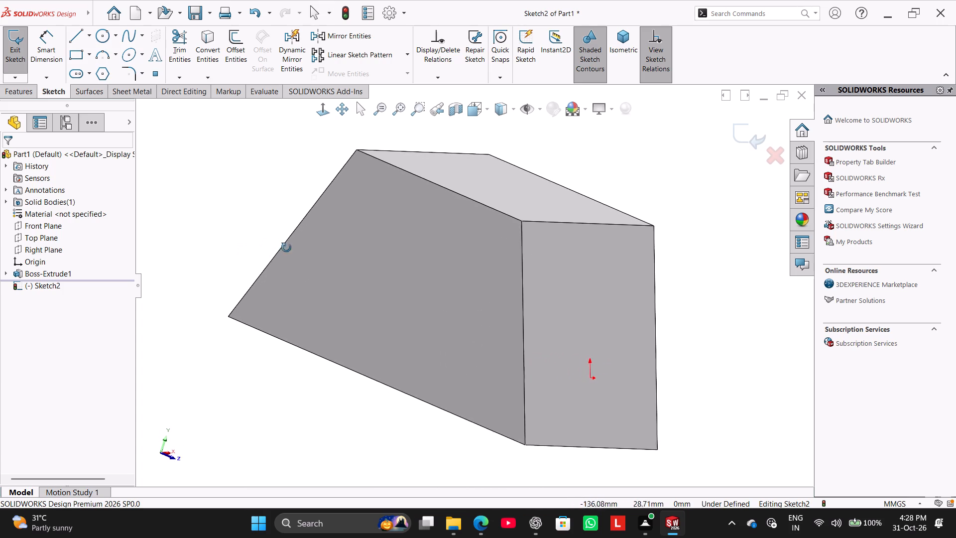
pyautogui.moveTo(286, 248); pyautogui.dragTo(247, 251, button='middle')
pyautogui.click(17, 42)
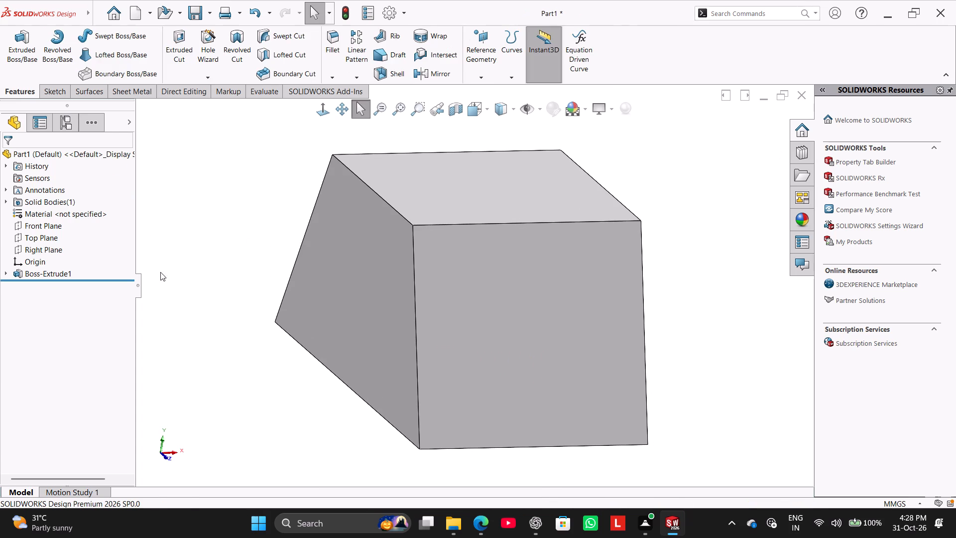
# Start a sketch on the block's top face and draw a corner rectangle about 19 mm wide along its negative-X side, spanning the face's full 50 mm.
pyautogui.moveTo(186, 266); pyautogui.dragTo(336, 189, button='right')
pyautogui.click(229, 240)
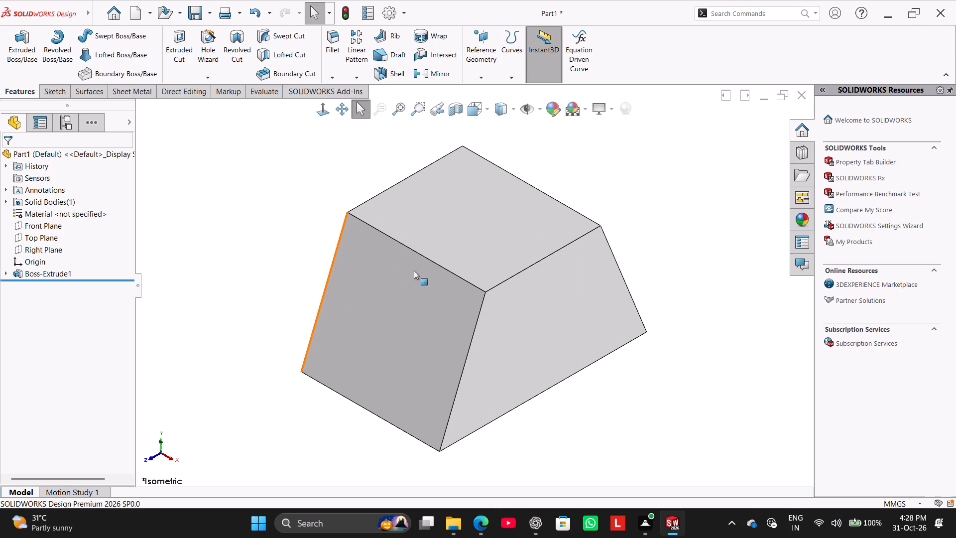
pyautogui.rightClick(518, 235)
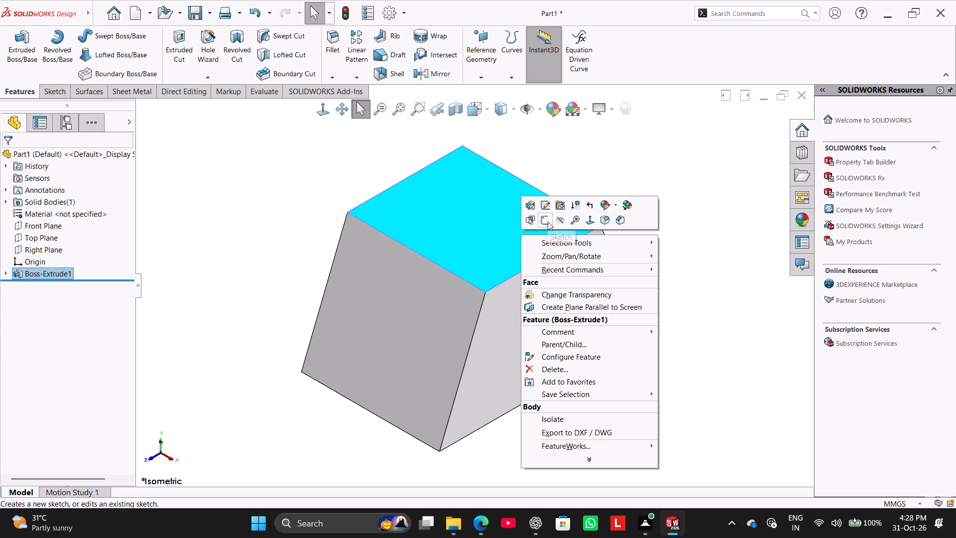
pyautogui.click(548, 222)
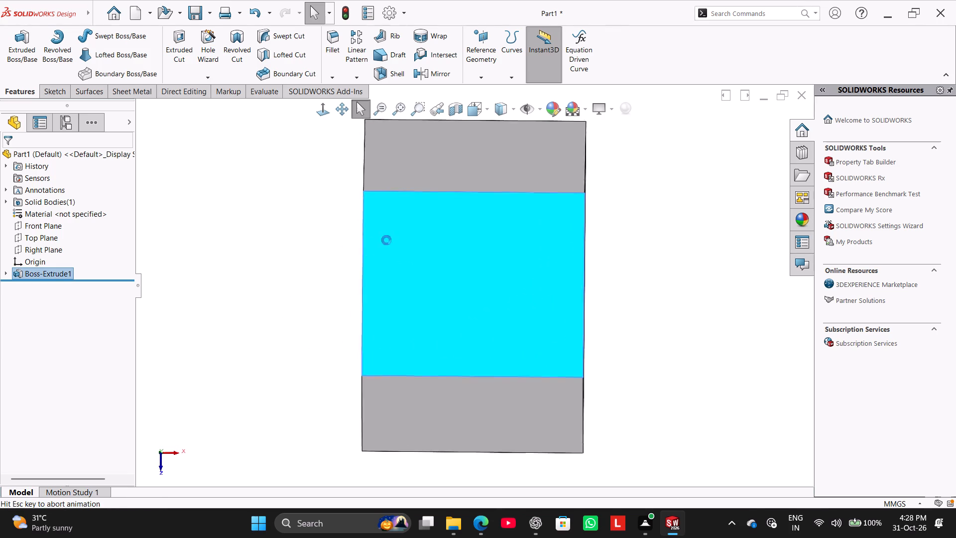
pyautogui.click(283, 231)
pyautogui.click(71, 54)
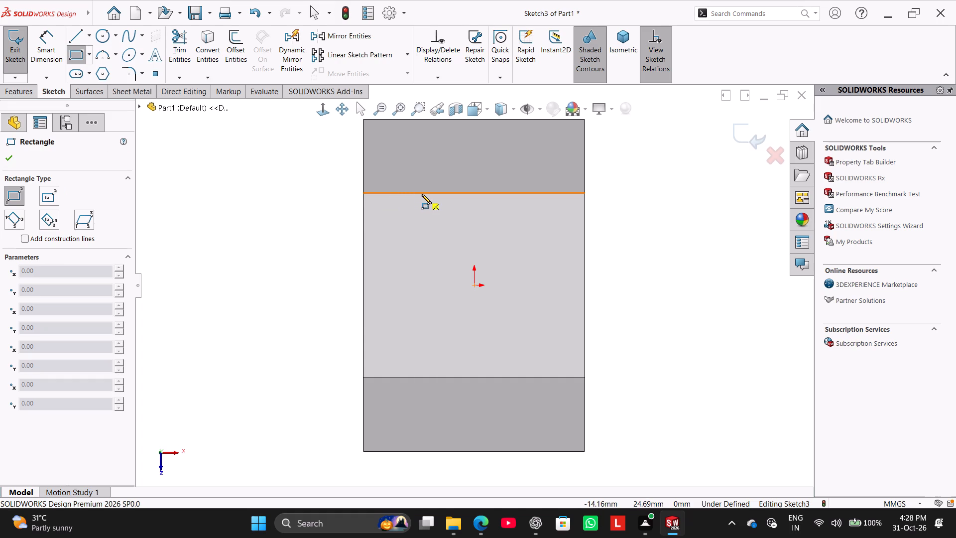
pyautogui.click(362, 193)
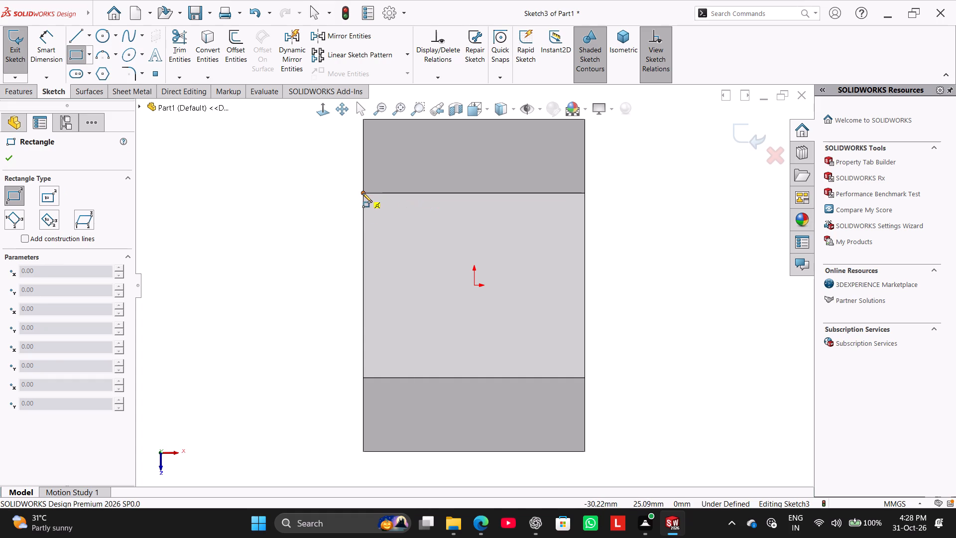
pyautogui.click(432, 377)
pyautogui.rightClick(244, 279)
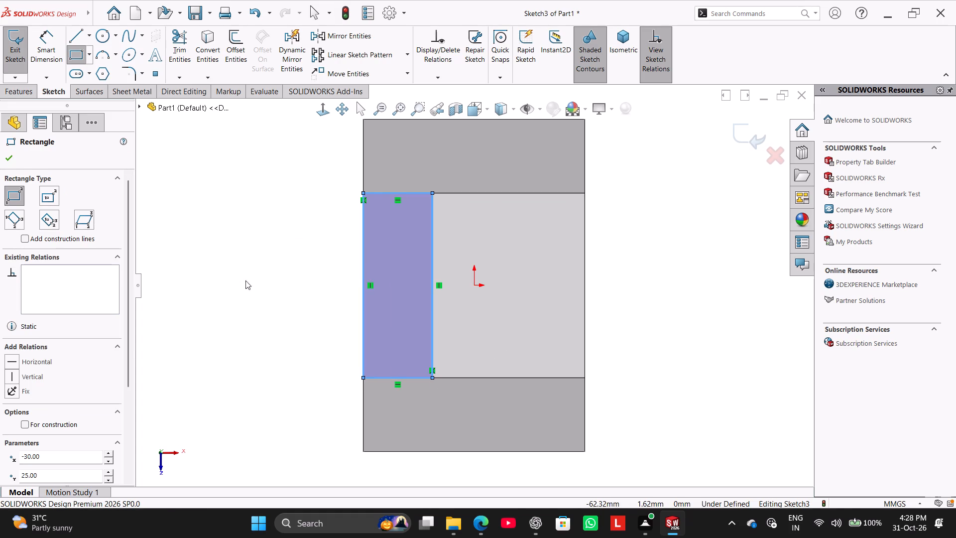
pyautogui.click(261, 290)
# Draw a second corner rectangle along the top face's positive-X side, spanning between the same two opposite face edges.
pyautogui.click(74, 50)
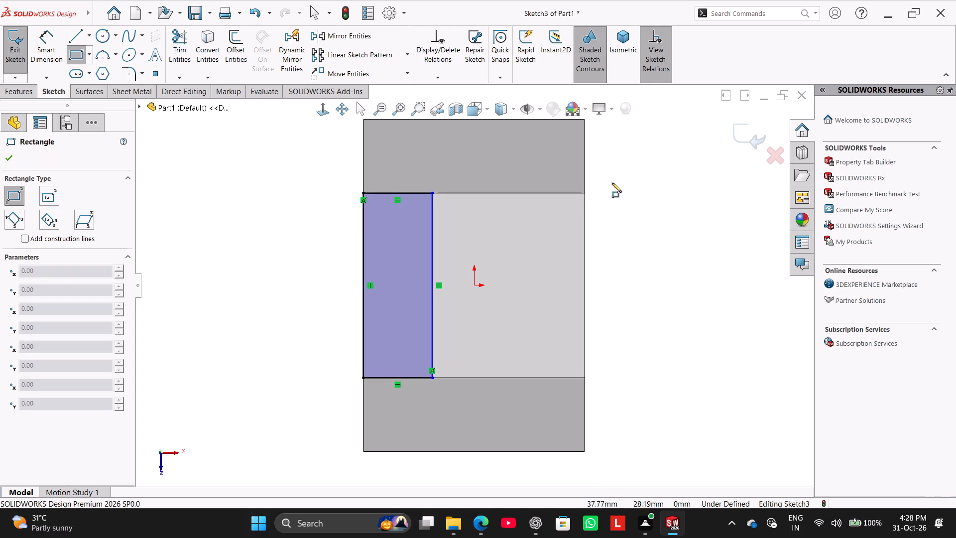
pyautogui.click(583, 194)
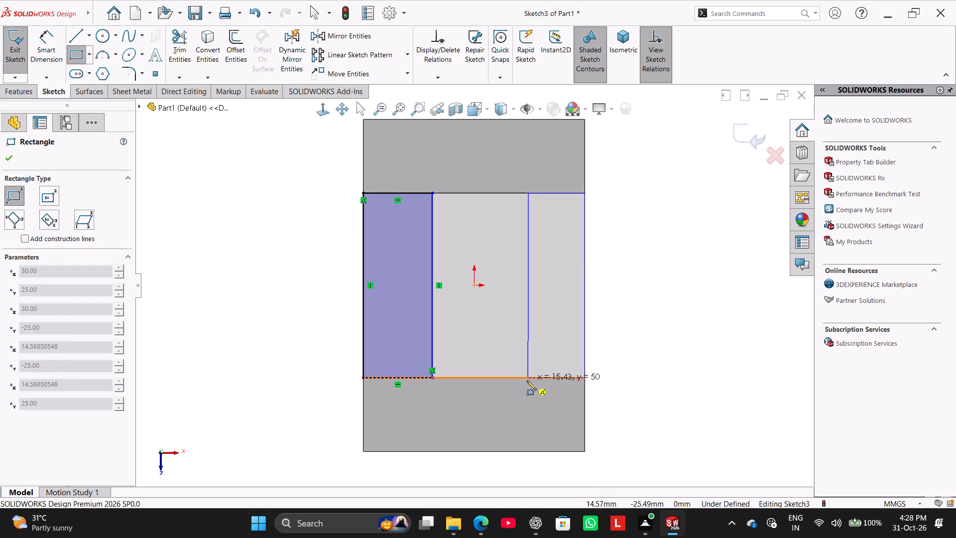
pyautogui.click(524, 378)
pyautogui.rightClick(628, 273)
pyautogui.click(650, 281)
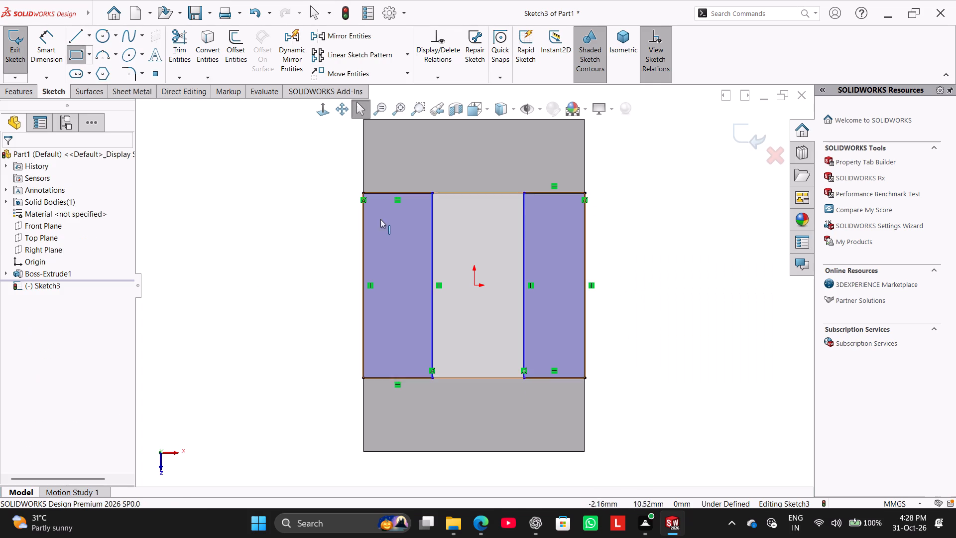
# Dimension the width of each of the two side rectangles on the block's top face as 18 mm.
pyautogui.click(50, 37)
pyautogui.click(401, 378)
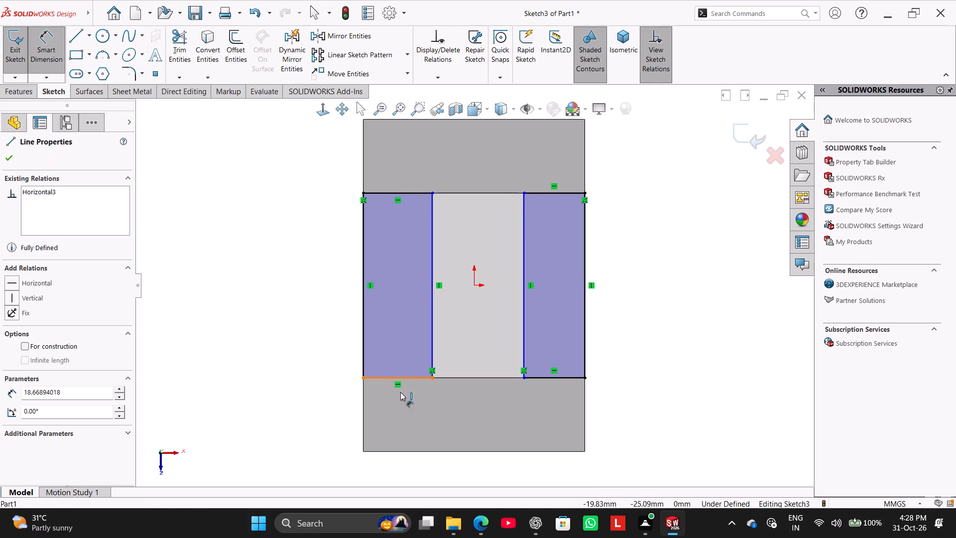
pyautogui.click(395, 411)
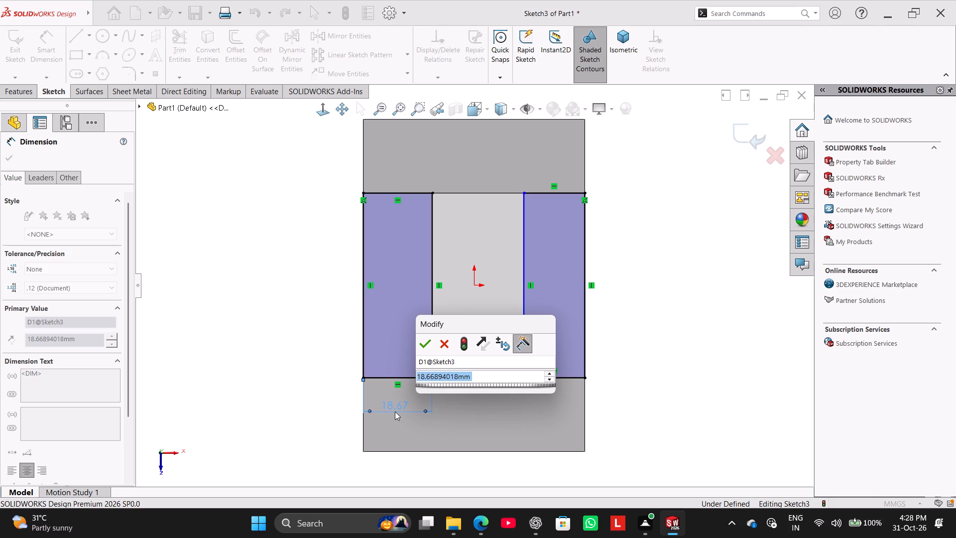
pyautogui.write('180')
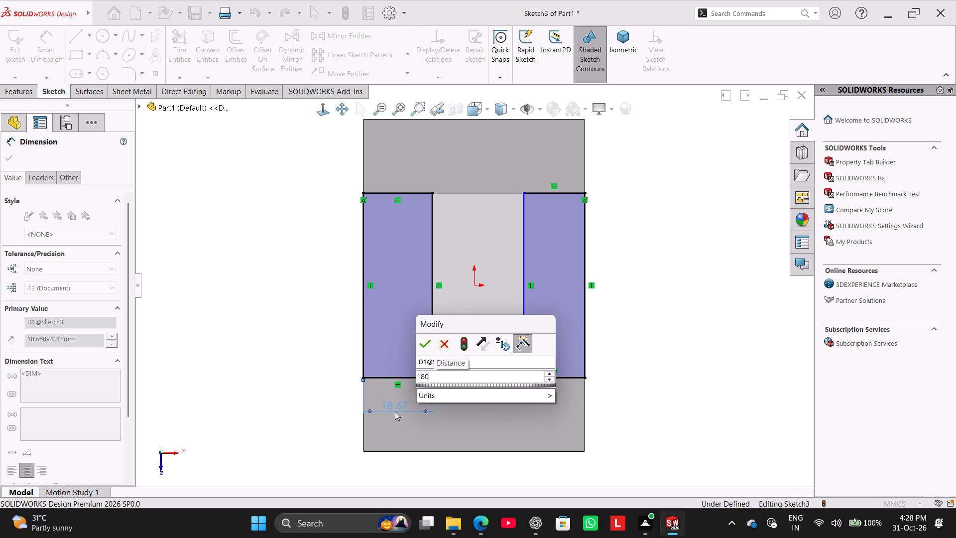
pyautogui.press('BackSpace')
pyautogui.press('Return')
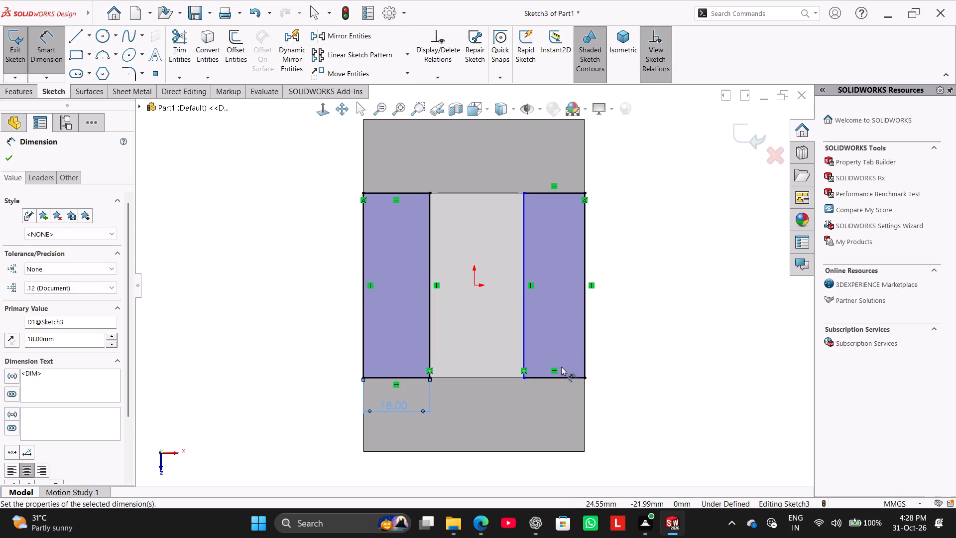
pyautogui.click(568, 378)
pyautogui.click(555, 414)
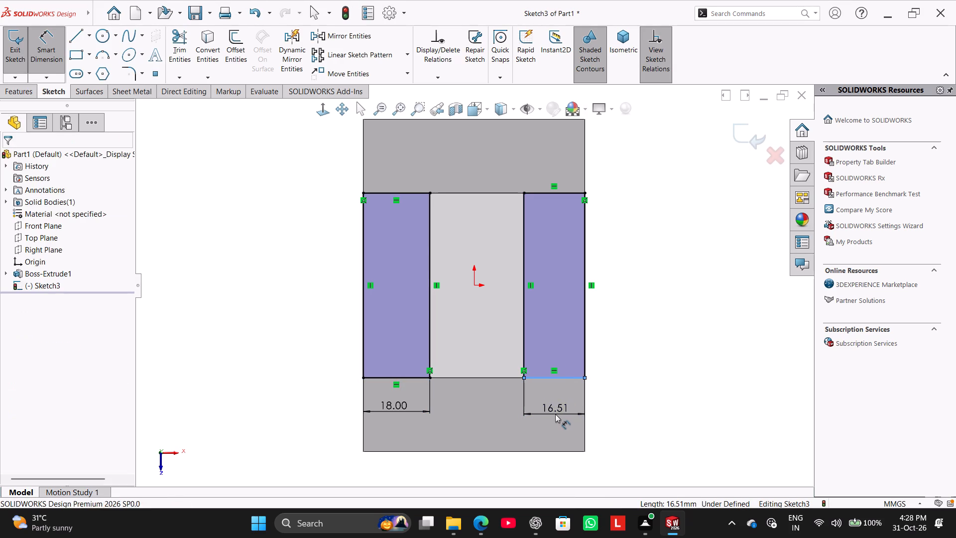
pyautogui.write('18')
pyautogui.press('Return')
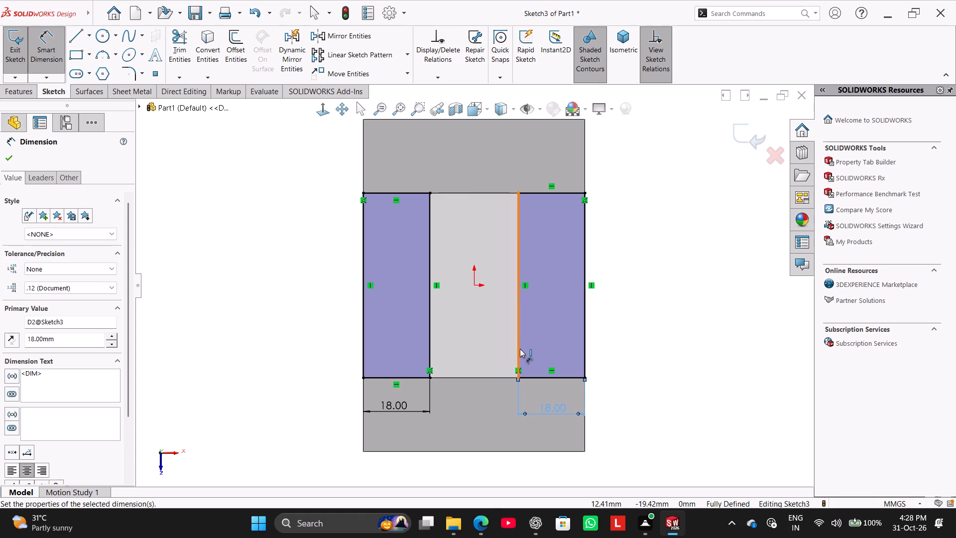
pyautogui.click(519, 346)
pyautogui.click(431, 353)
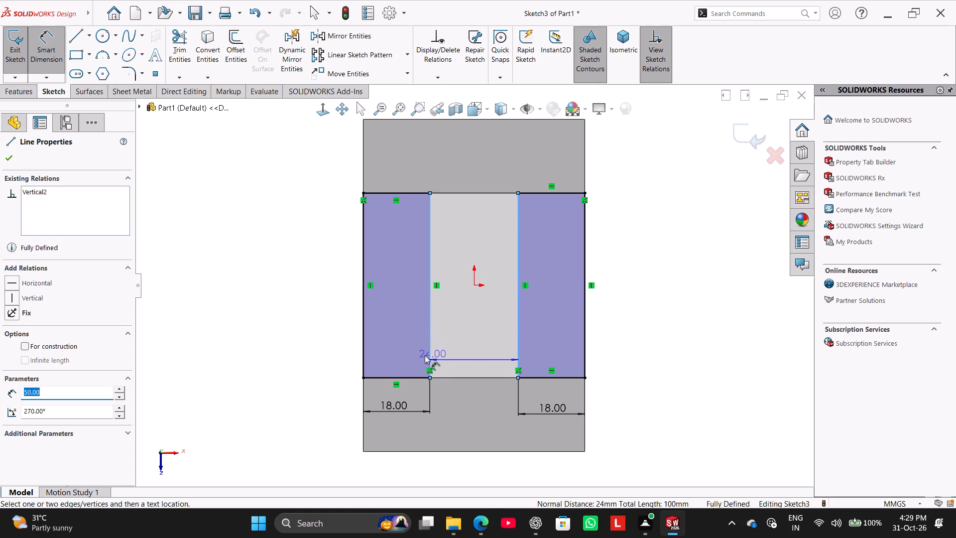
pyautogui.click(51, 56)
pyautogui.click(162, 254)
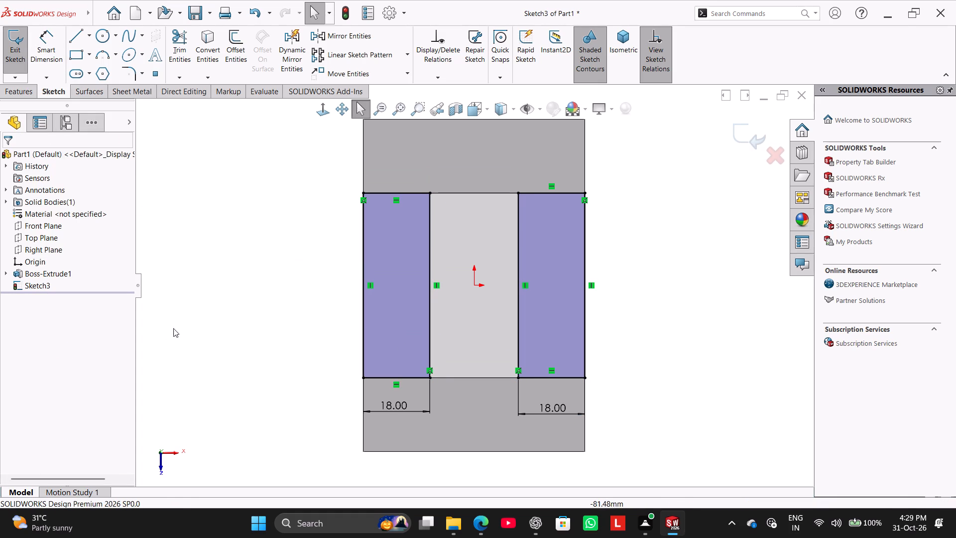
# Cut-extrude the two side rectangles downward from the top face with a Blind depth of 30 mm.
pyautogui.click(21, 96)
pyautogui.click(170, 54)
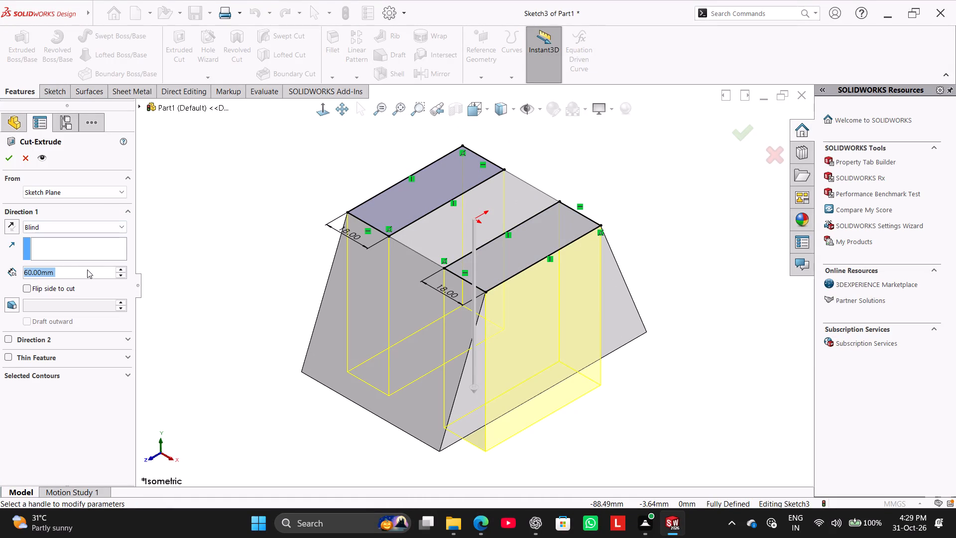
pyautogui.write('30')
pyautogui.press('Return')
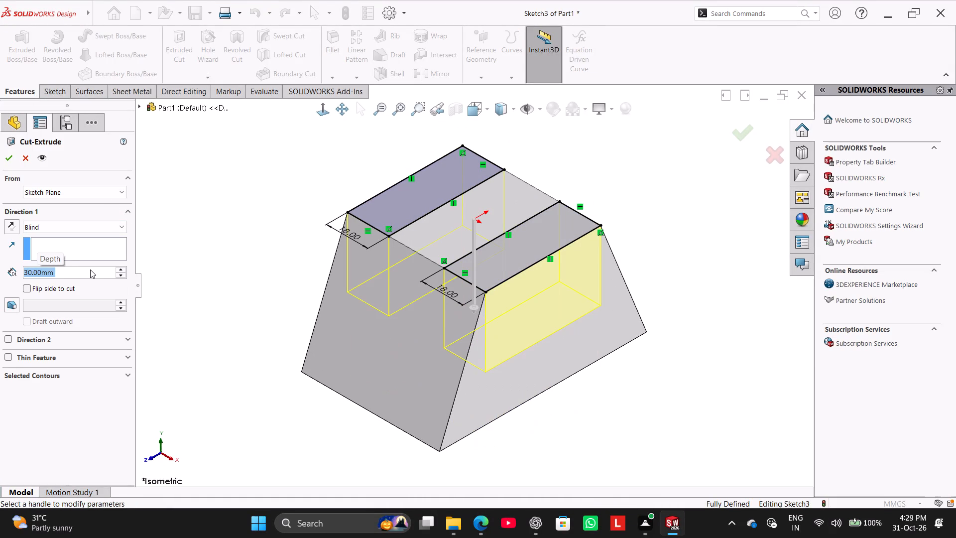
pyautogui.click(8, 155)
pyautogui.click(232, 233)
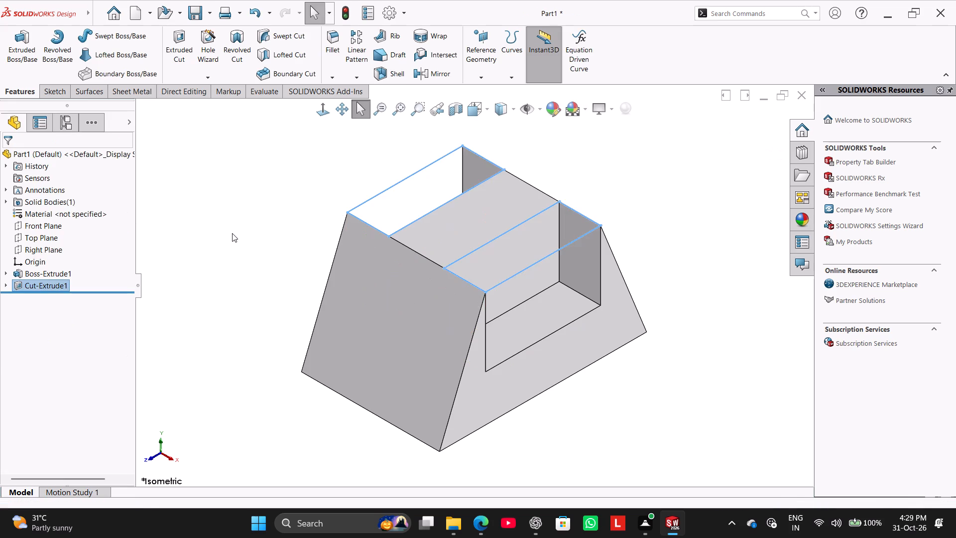
# Examine the block's two side cuts, their floors and the remaining end walls from several angles.
pyautogui.keyDown('ctrl'); pyautogui.click(560, 323); pyautogui.keyUp('ctrl')
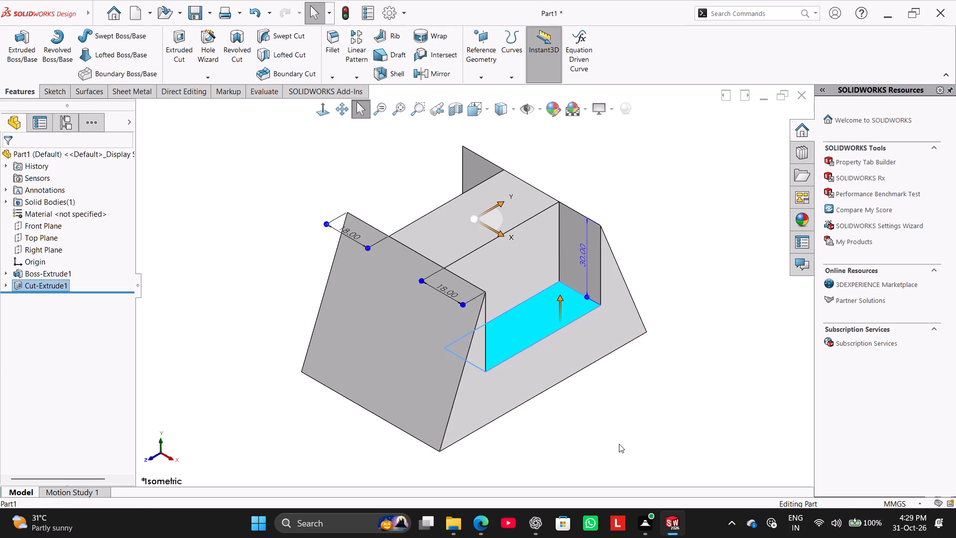
pyautogui.keyDown('ctrl'); pyautogui.moveTo(615, 439); pyautogui.dragTo(575, 367, button='middle'); pyautogui.keyUp('ctrl')
pyautogui.moveTo(575, 376); pyautogui.dragTo(517, 249, button='middle')
pyautogui.click(509, 269)
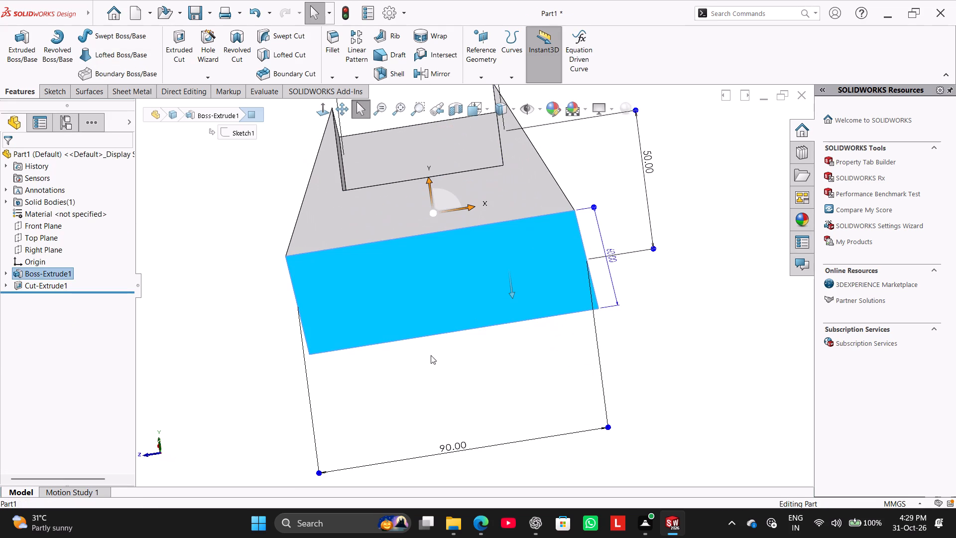
pyautogui.moveTo(227, 340); pyautogui.dragTo(274, 481, button='middle')
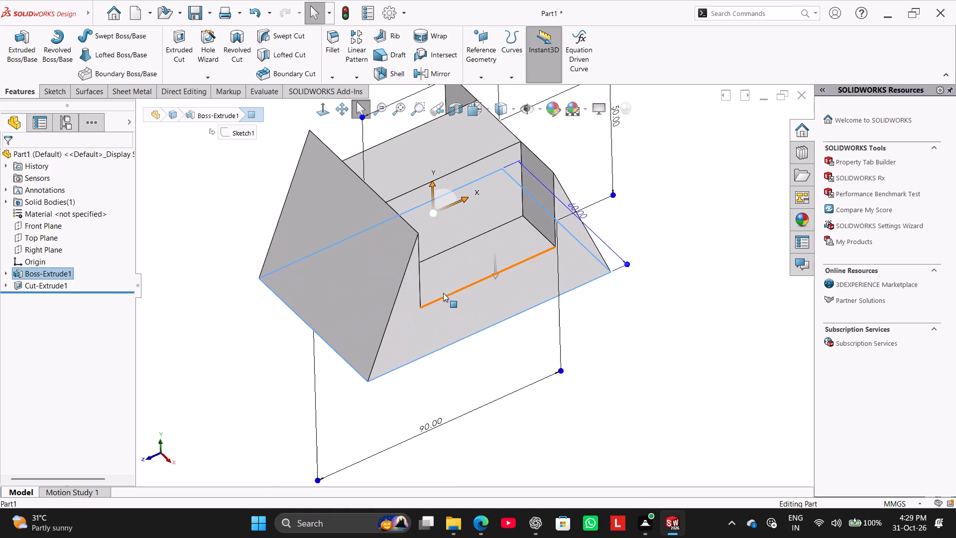
pyautogui.keyDown('ctrl'); pyautogui.click(457, 278); pyautogui.keyUp('ctrl')
pyautogui.click(681, 336)
pyautogui.moveTo(607, 371); pyautogui.dragTo(717, 272, button='right')
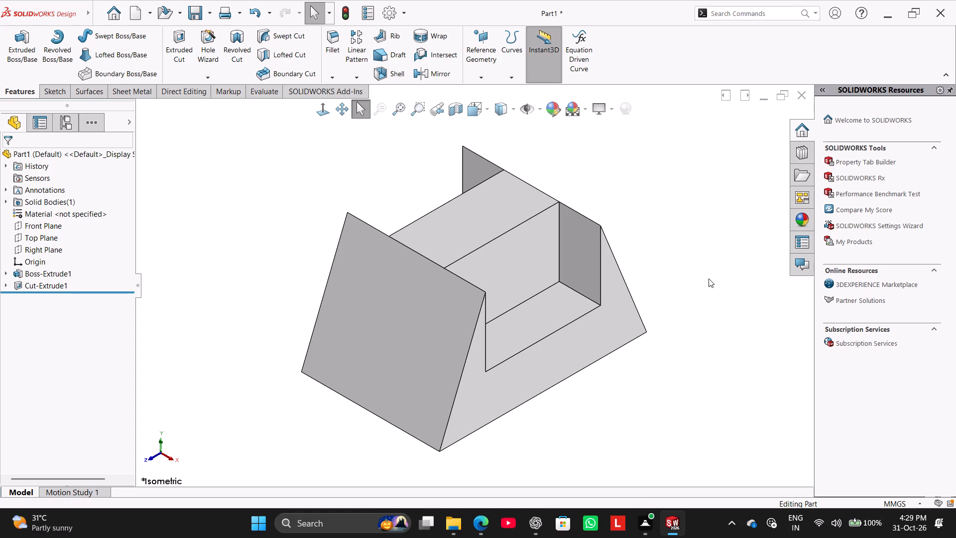
pyautogui.scroll(-1, 709, 280)
pyautogui.moveTo(709, 280); pyautogui.dragTo(644, 269, button='middle')
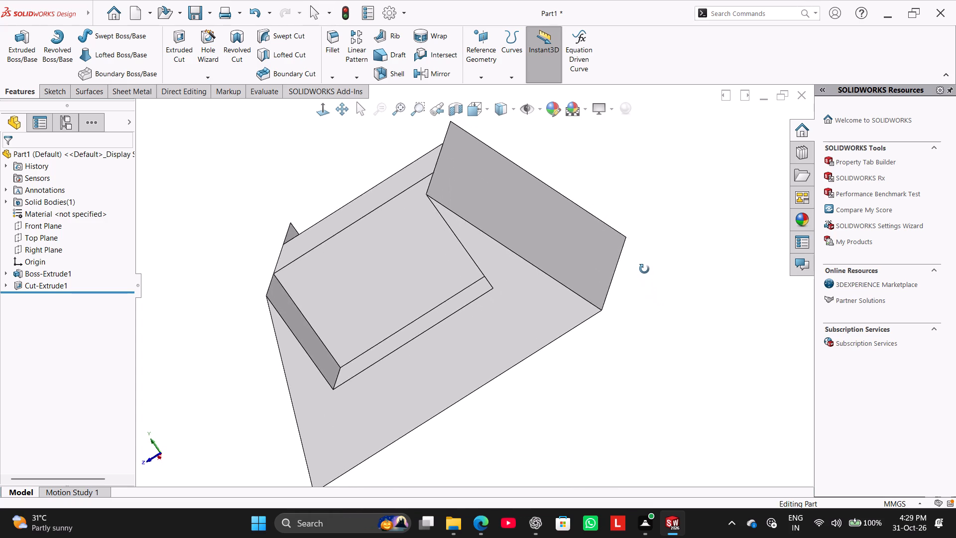
pyautogui.moveTo(644, 269); pyautogui.dragTo(641, 301, button='middle')
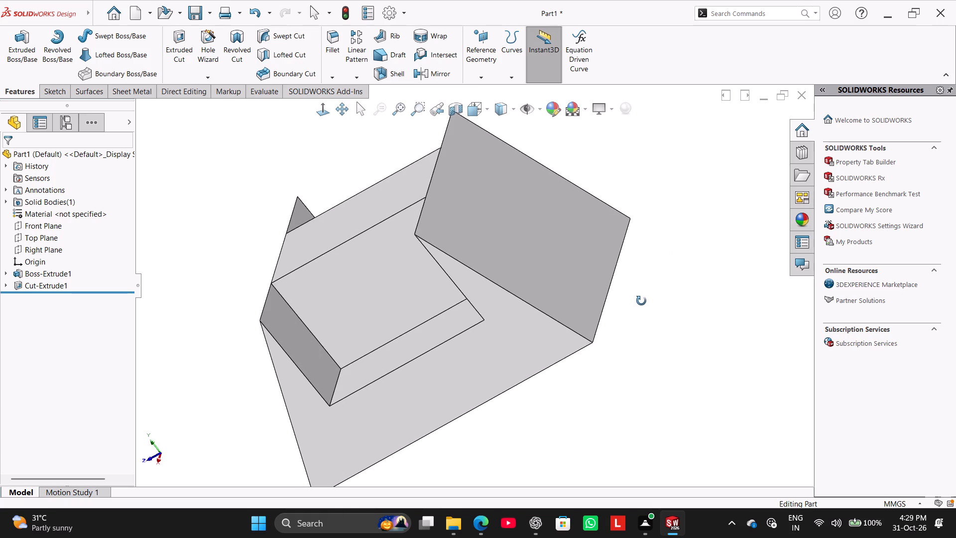
pyautogui.moveTo(641, 301); pyautogui.dragTo(716, 336, button='middle')
pyautogui.moveTo(700, 326); pyautogui.dragTo(730, 223, button='right')
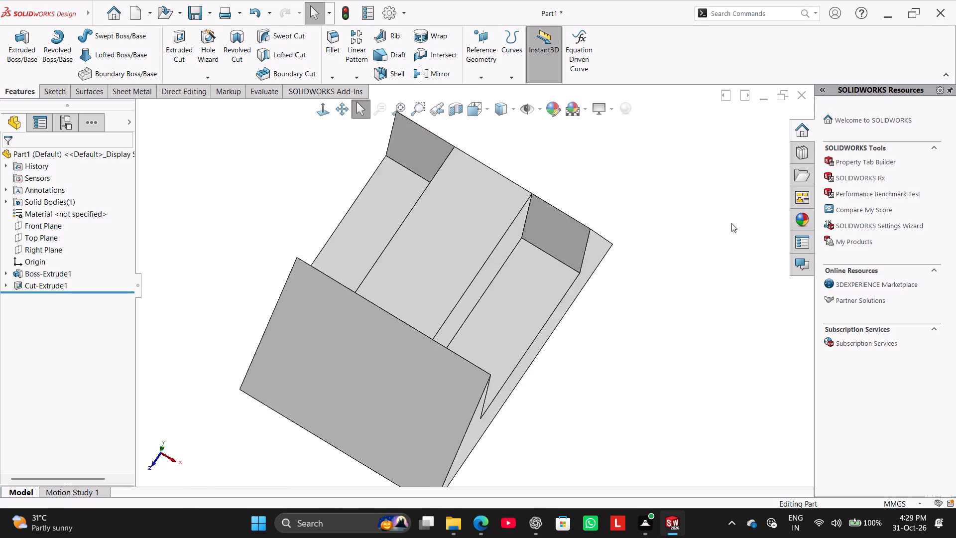
pyautogui.moveTo(634, 359); pyautogui.dragTo(698, 229, button='right')
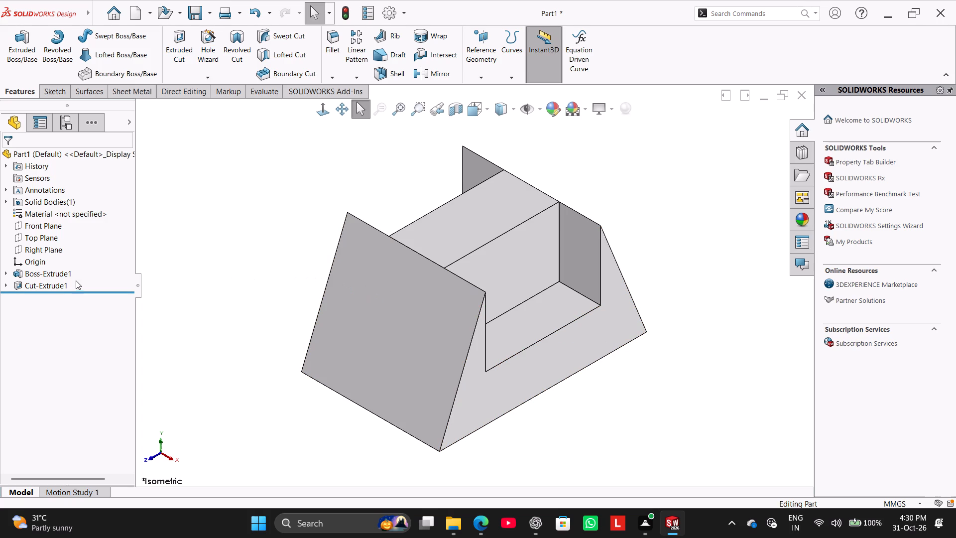
# Delete the extruded cut and the sketch with the two side rectangles, keeping the trapezoidal boss.
pyautogui.rightClick(58, 285)
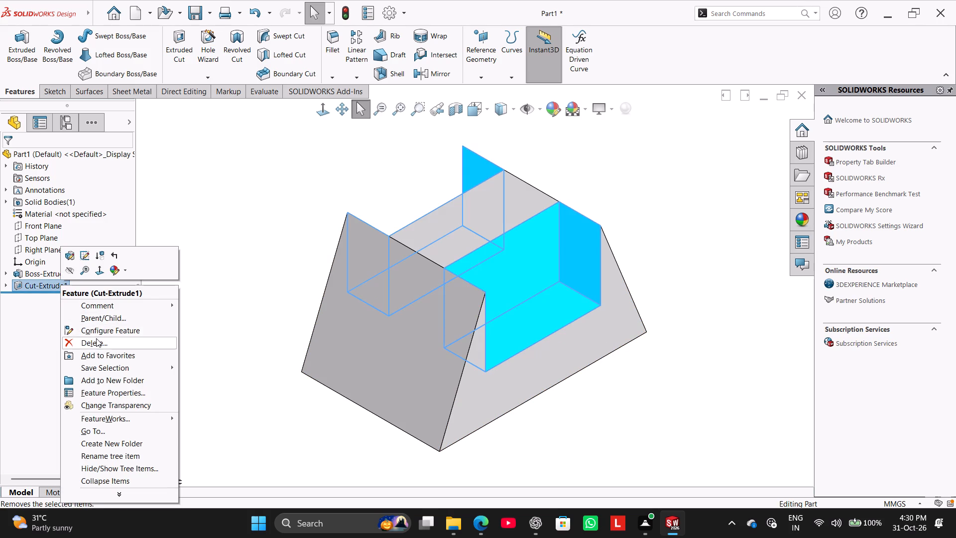
pyautogui.click(96, 338)
pyautogui.click(550, 190)
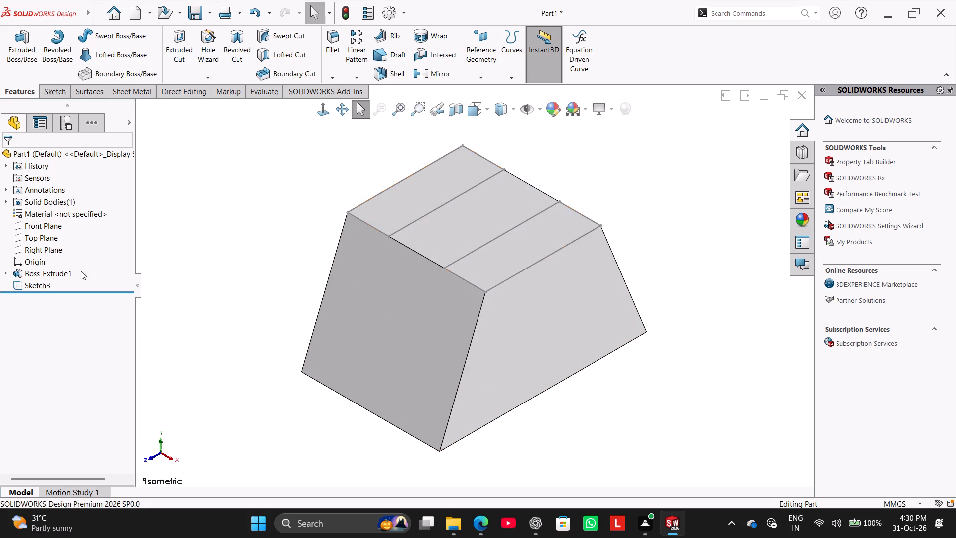
pyautogui.rightClick(48, 285)
pyautogui.click(80, 359)
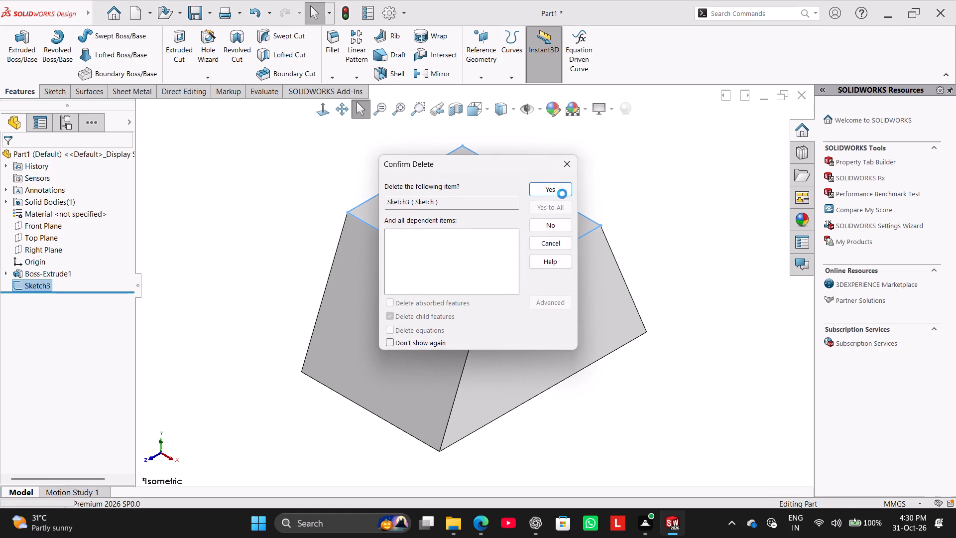
pyautogui.click(567, 192)
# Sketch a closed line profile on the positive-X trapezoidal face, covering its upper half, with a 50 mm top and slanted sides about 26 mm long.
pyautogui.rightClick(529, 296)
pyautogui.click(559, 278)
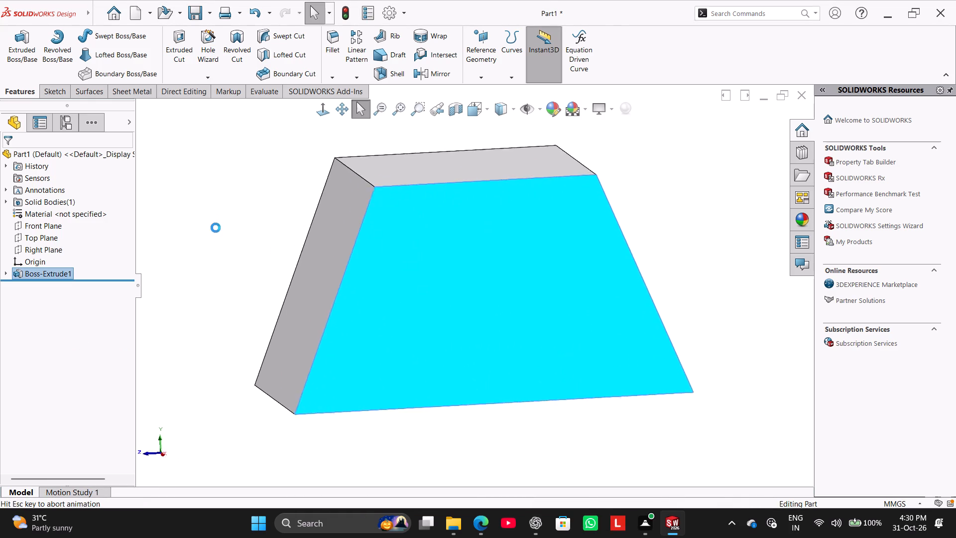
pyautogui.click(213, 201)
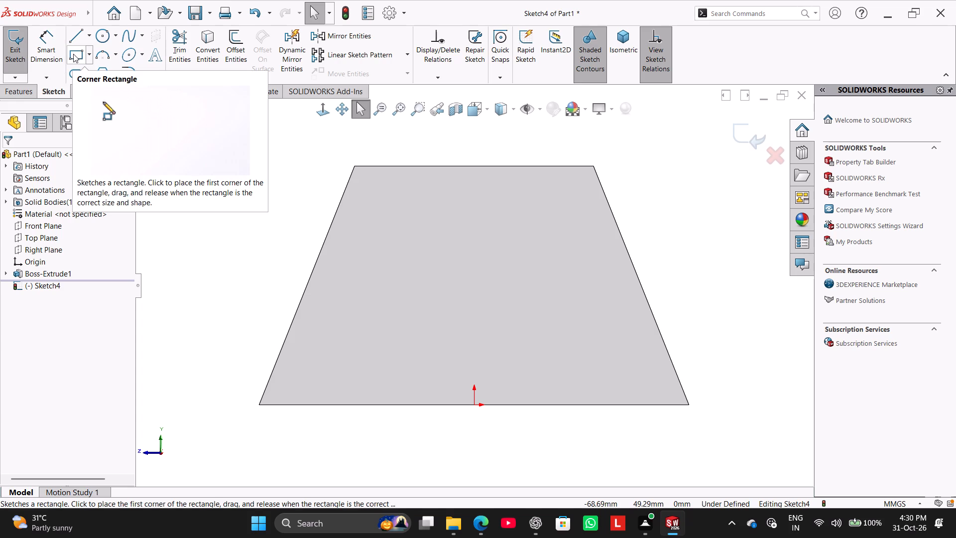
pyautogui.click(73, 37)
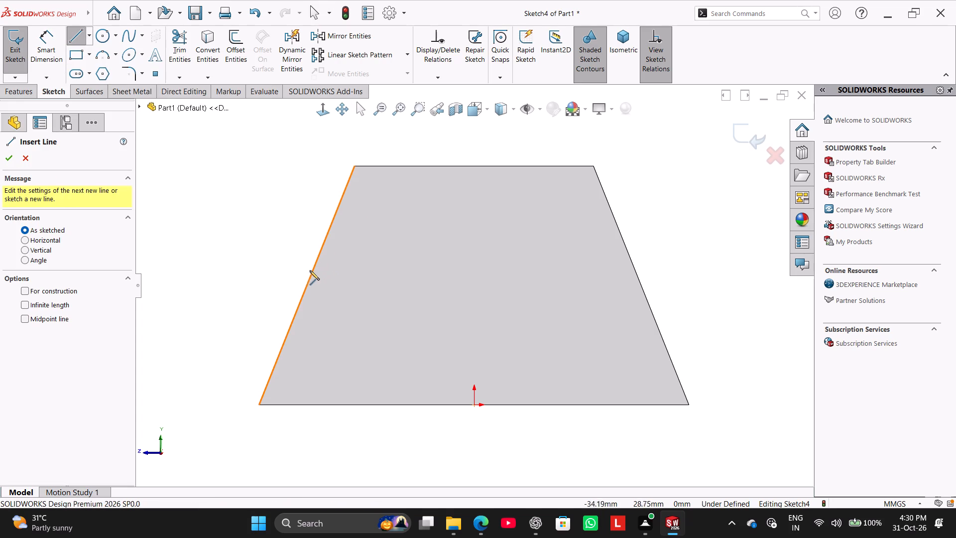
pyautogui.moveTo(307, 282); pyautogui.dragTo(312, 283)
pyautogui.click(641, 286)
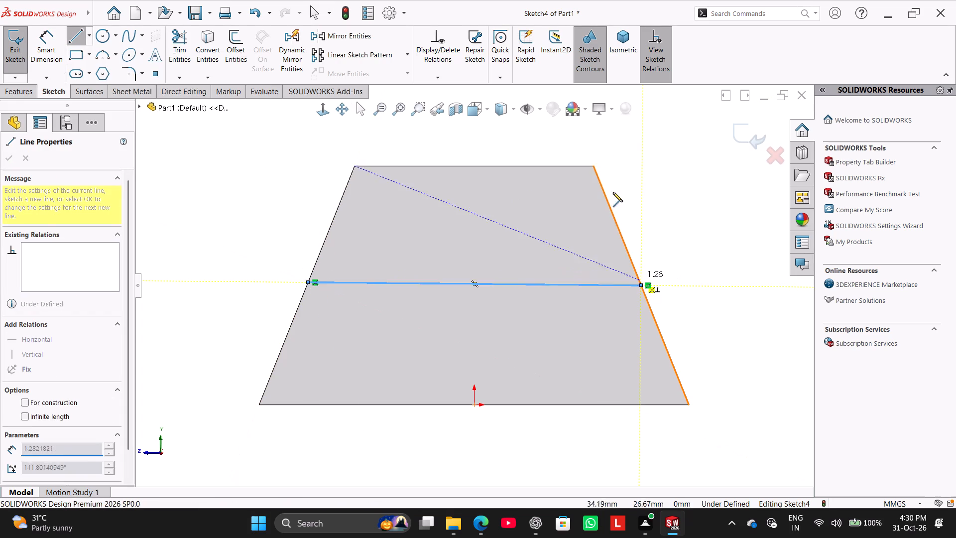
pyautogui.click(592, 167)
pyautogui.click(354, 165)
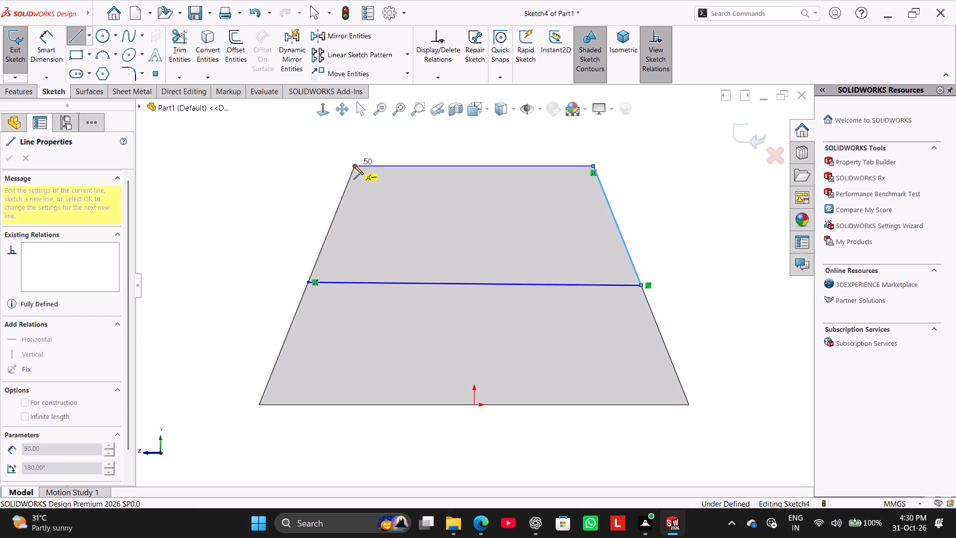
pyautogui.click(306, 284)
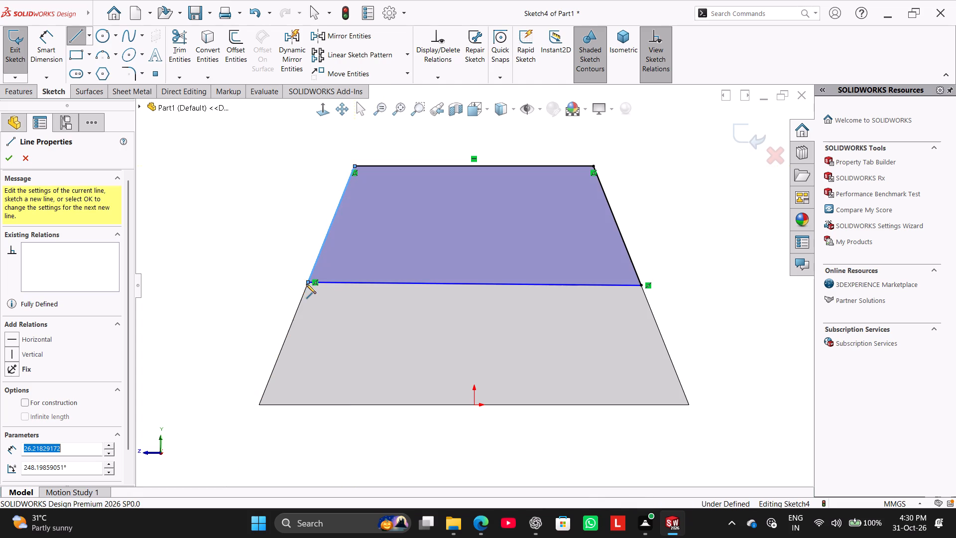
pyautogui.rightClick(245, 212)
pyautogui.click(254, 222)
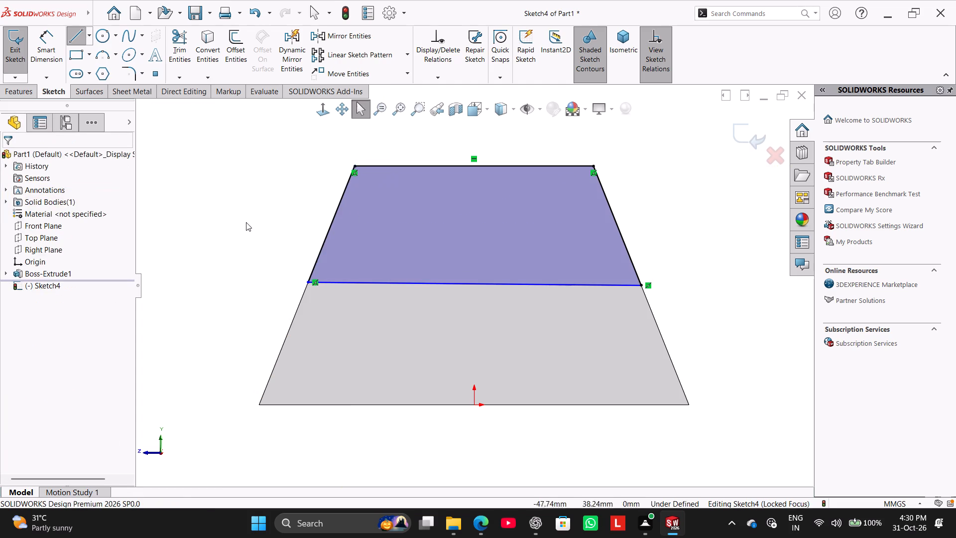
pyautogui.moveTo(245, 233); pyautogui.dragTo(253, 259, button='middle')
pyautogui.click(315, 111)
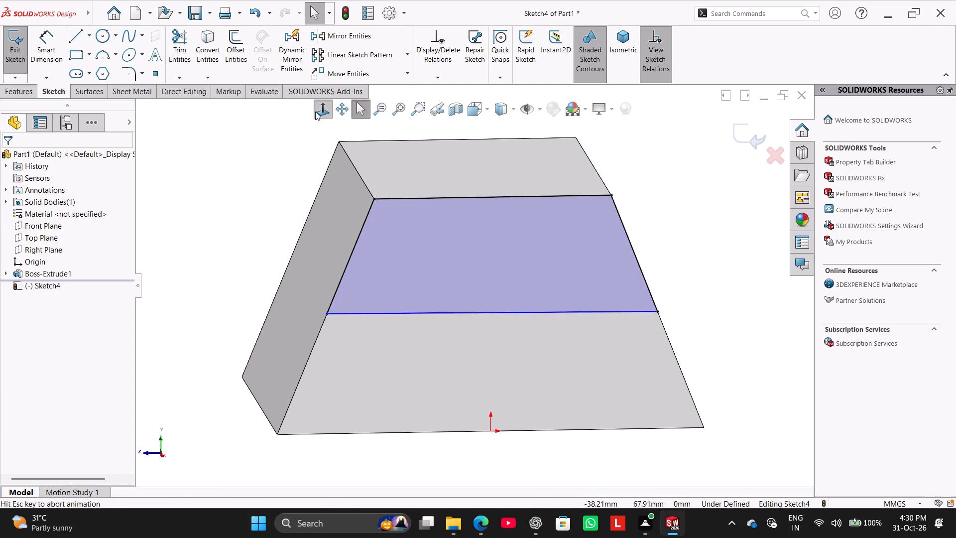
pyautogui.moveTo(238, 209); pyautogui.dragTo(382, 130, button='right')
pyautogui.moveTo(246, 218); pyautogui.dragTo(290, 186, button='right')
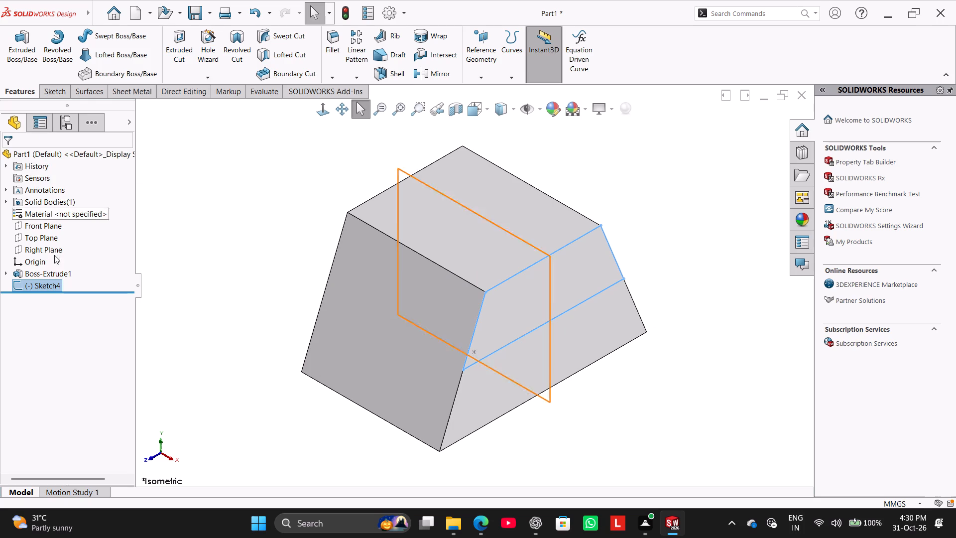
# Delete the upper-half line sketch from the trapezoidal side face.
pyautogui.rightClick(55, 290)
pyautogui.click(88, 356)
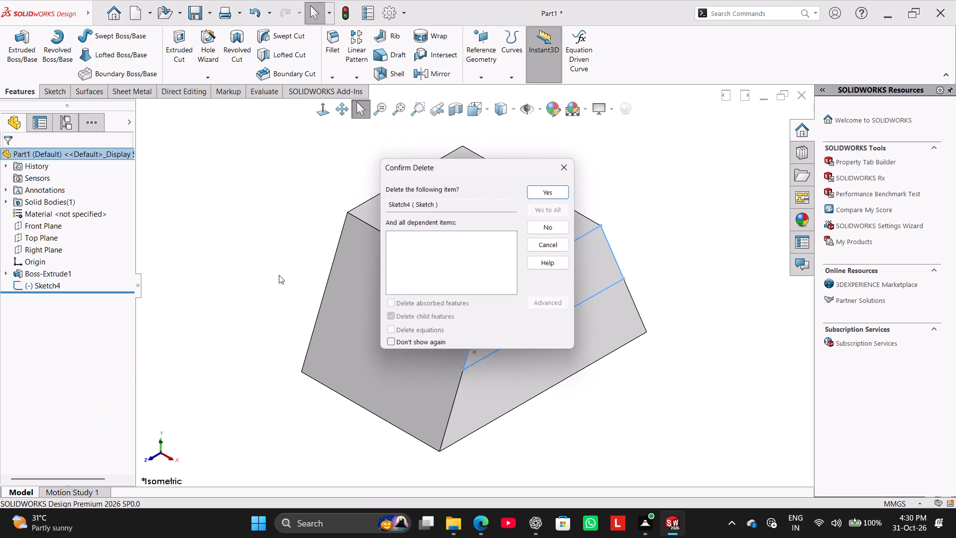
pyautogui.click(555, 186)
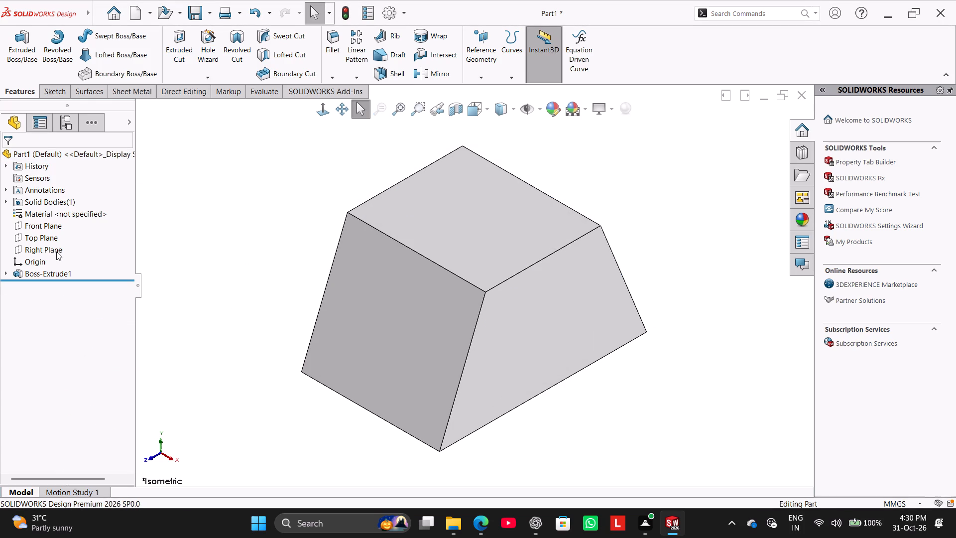
# Sketch a four-line trapezoid on the Right Plane over the block's upper part, with a 50 mm top and a lower line about 68 mm long.
pyautogui.click(56, 252)
pyautogui.click(72, 239)
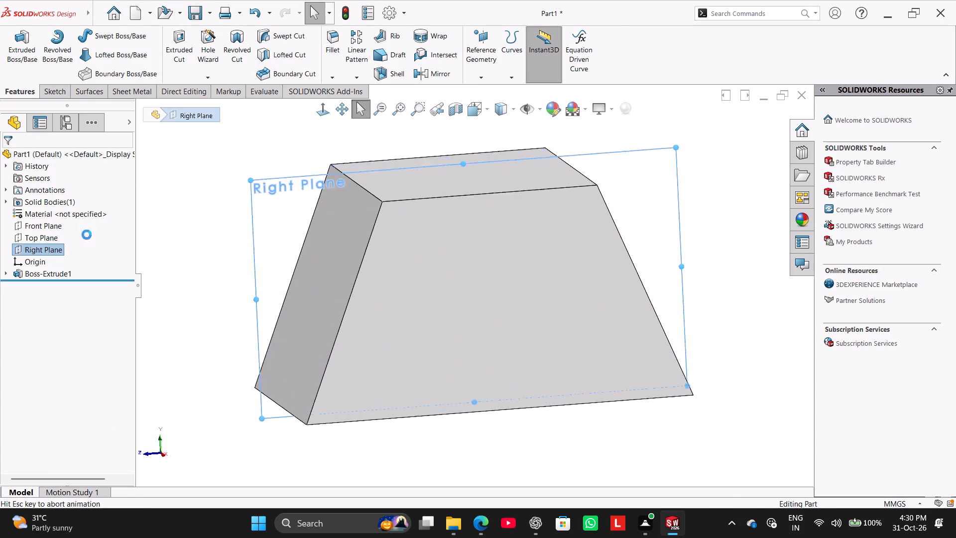
pyautogui.click(180, 191)
pyautogui.click(74, 31)
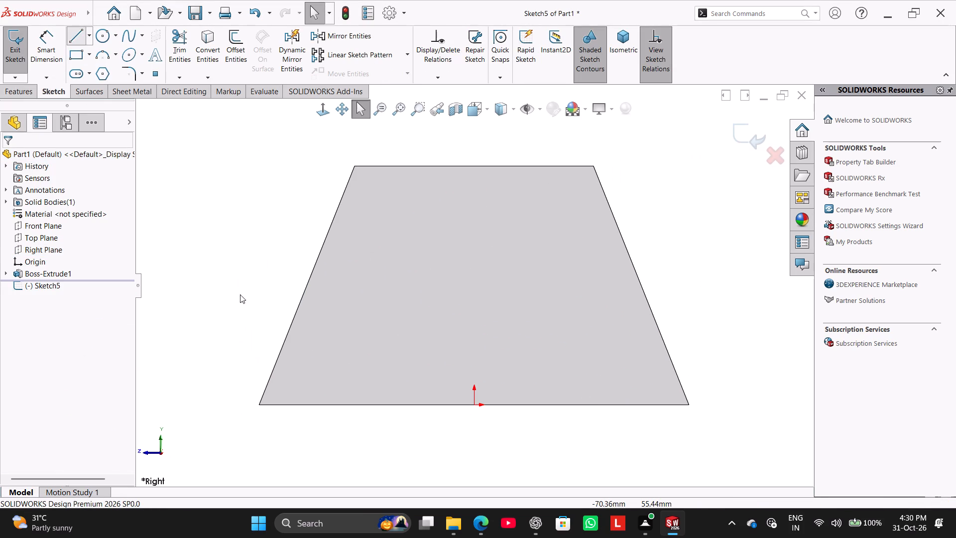
pyautogui.click(313, 273)
pyautogui.click(637, 274)
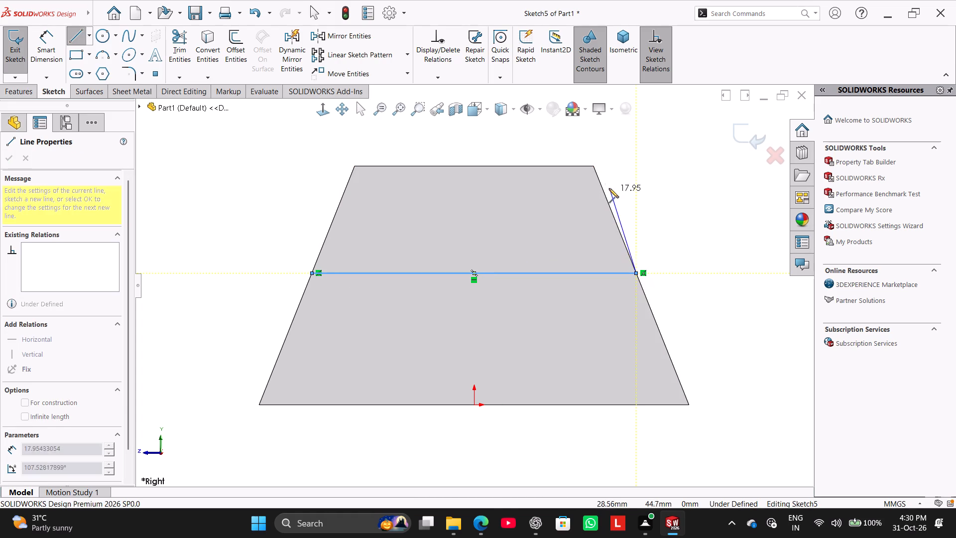
pyautogui.click(591, 164)
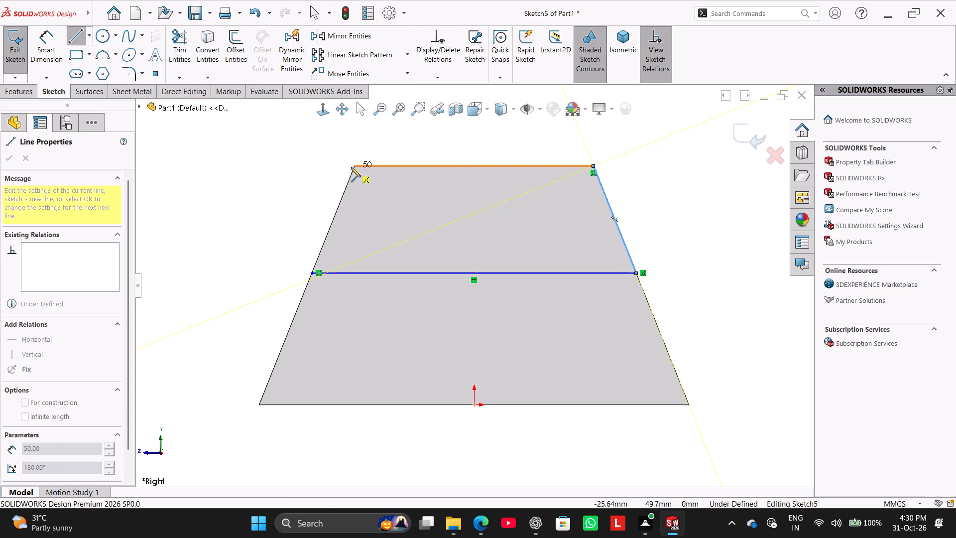
pyautogui.click(353, 166)
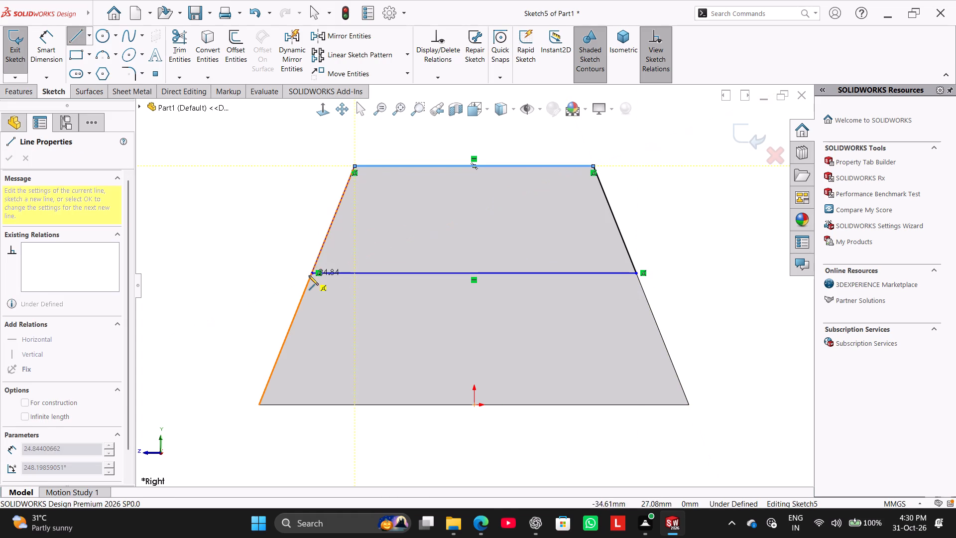
pyautogui.click(309, 275)
pyautogui.rightClick(282, 244)
pyautogui.click(298, 250)
# Move the loose lower end of the positive-Z slanted line onto the end of the horizontal lower line to close the profile.
pyautogui.scroll(-3, 343, 292)
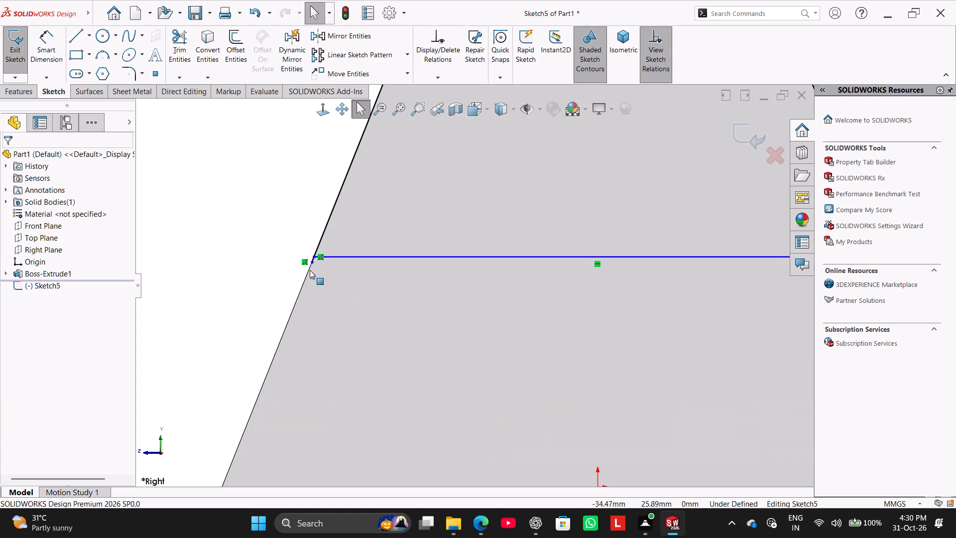
pyautogui.moveTo(310, 261); pyautogui.dragTo(318, 255)
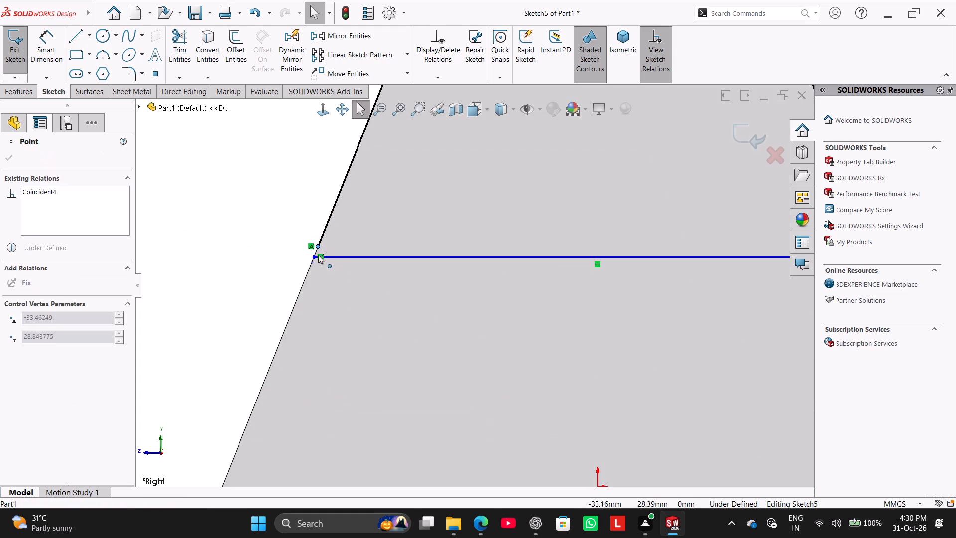
pyautogui.moveTo(318, 255); pyautogui.dragTo(318, 258)
pyautogui.click(286, 284)
pyautogui.scroll(4, 539, 254)
pyautogui.click(261, 300)
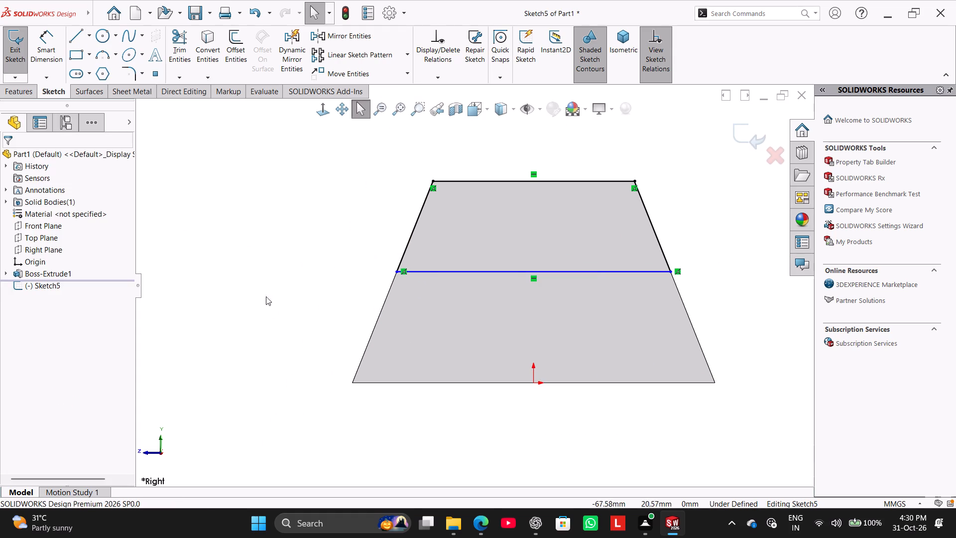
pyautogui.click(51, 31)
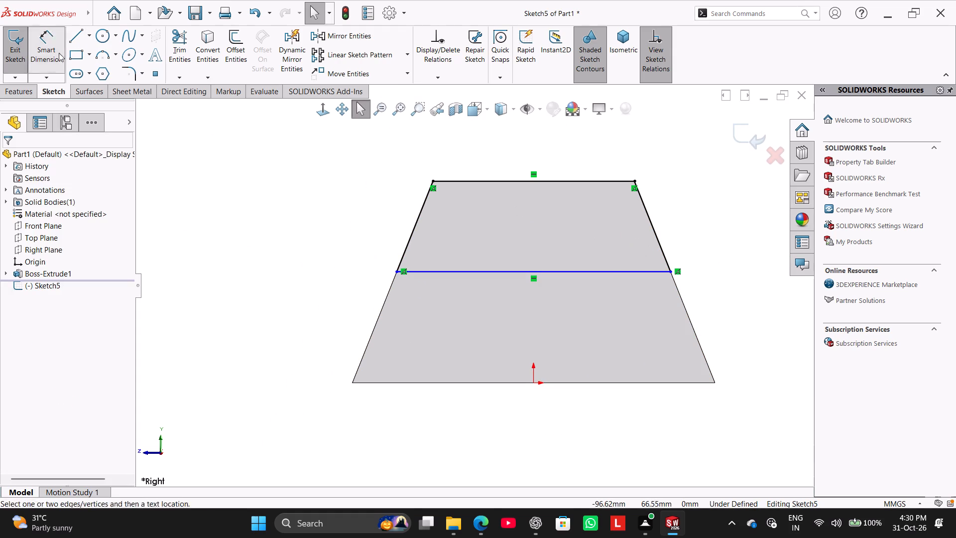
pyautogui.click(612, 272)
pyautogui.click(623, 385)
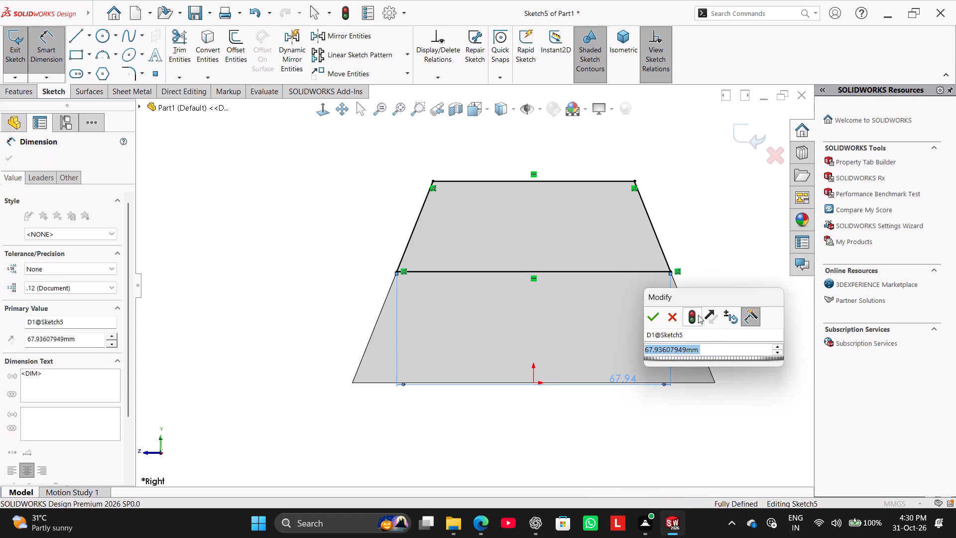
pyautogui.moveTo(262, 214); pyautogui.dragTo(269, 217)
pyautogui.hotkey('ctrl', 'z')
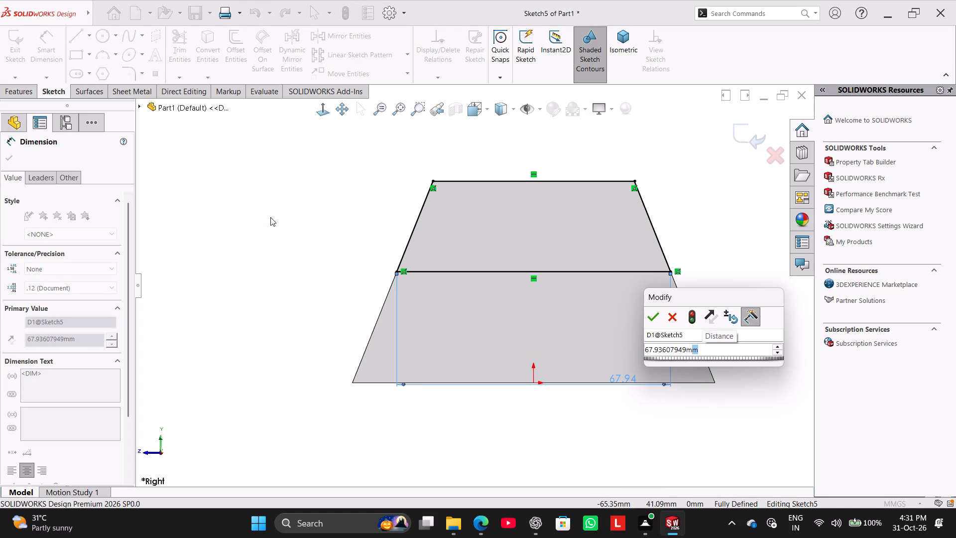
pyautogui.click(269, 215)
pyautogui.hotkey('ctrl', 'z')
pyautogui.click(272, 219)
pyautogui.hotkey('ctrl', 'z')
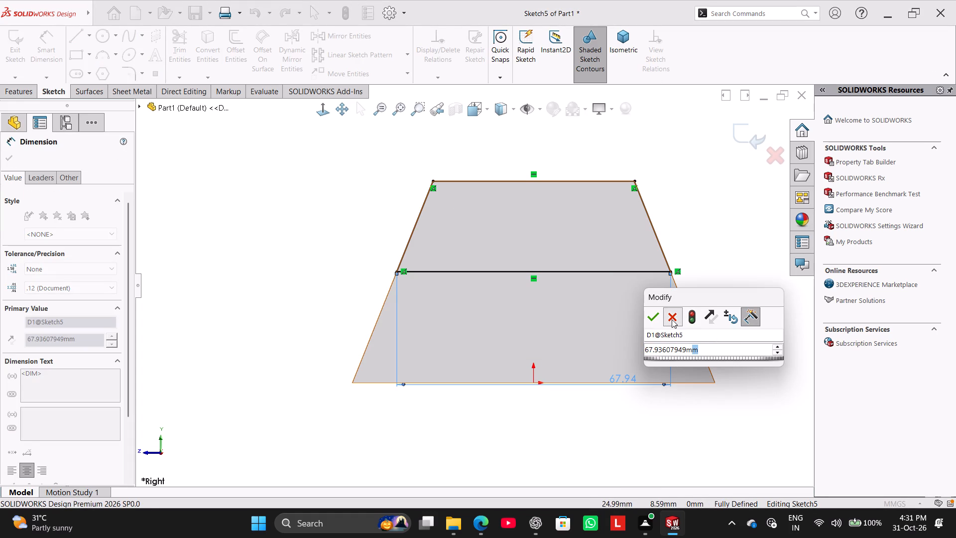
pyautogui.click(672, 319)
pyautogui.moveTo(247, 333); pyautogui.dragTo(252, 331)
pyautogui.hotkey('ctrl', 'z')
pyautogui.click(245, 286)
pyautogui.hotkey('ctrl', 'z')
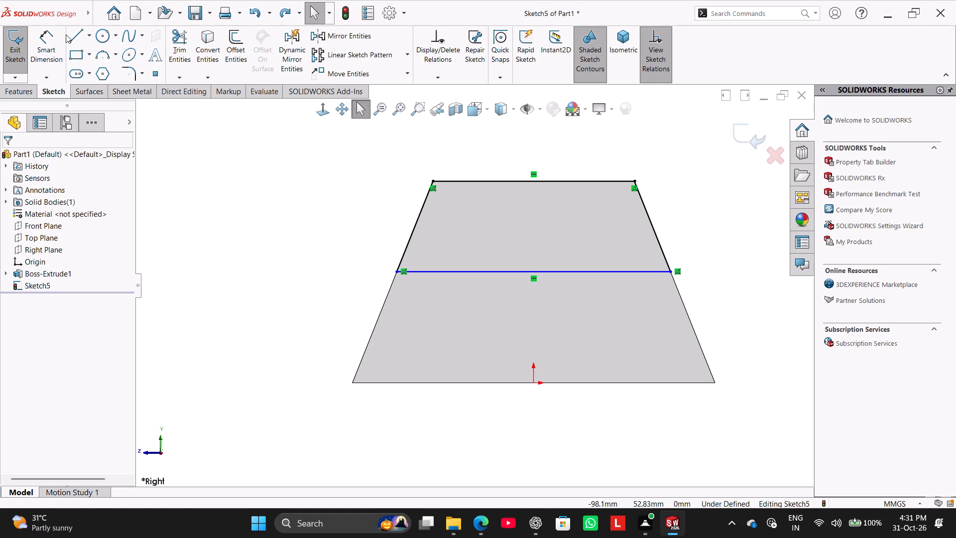
# Dimension the height of the profile's lower line above the block's base as 20 mm.
pyautogui.click(55, 44)
pyautogui.click(553, 270)
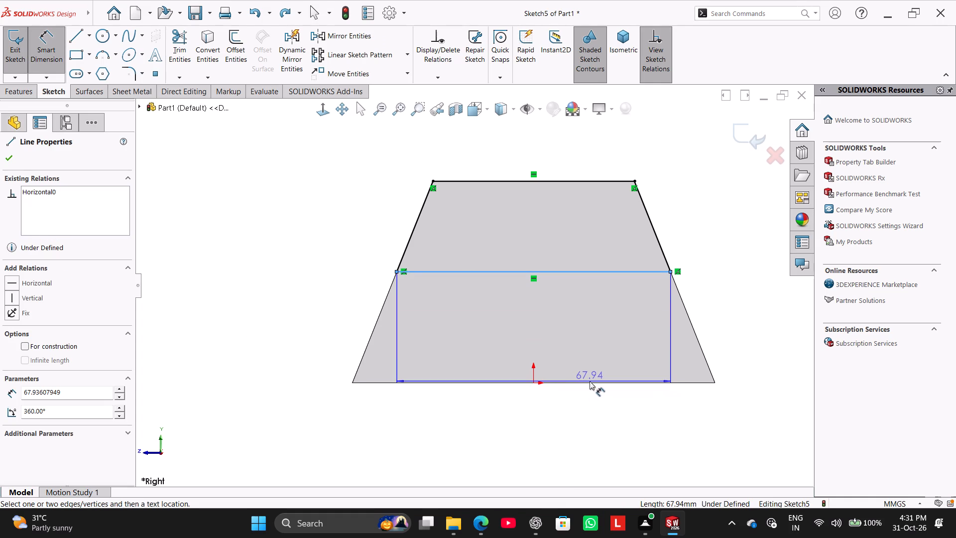
pyautogui.click(590, 384)
pyautogui.click(733, 340)
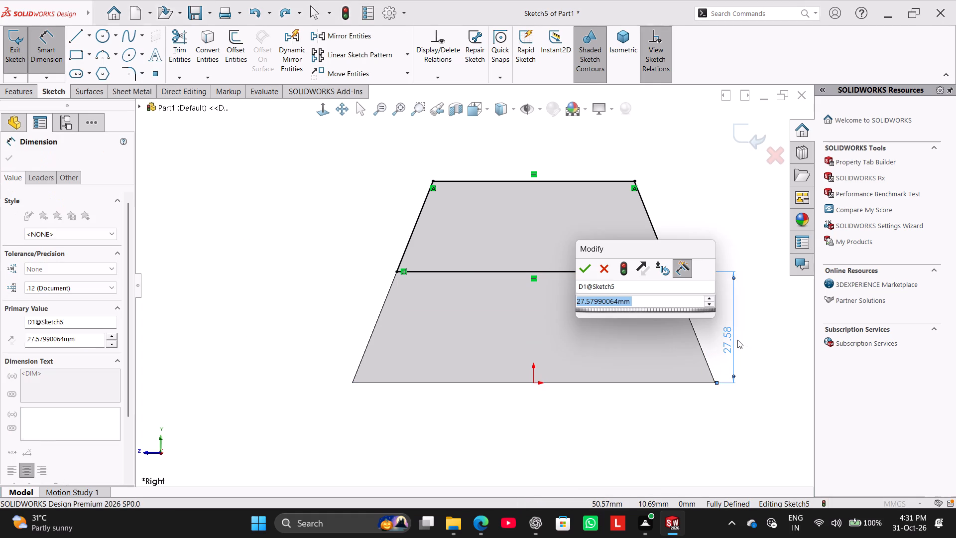
pyautogui.write('20')
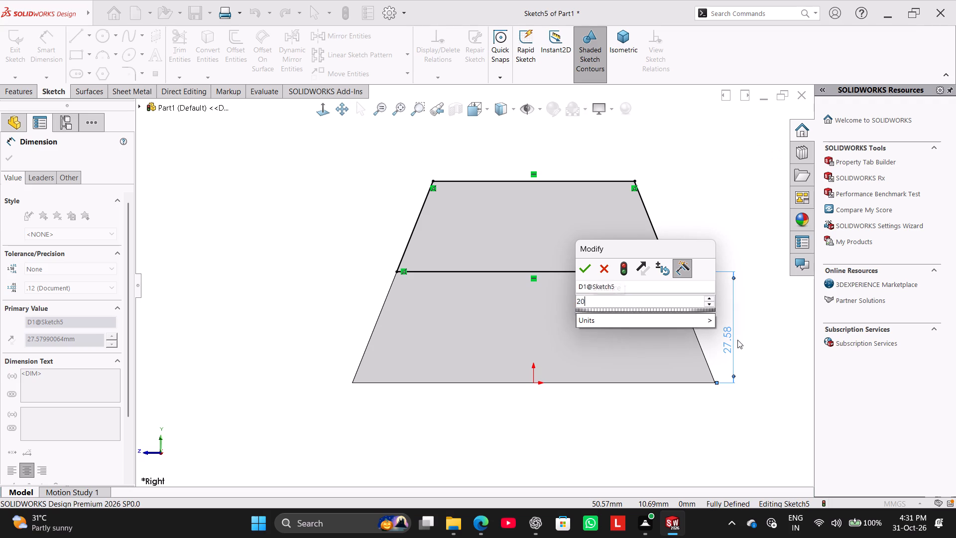
pyautogui.press('Return')
pyautogui.rightClick(682, 246)
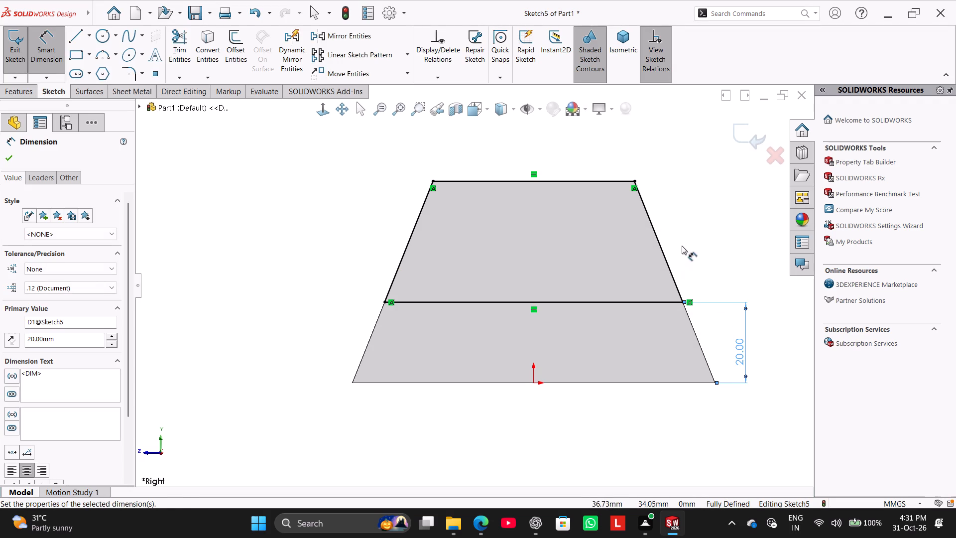
pyautogui.click(715, 281)
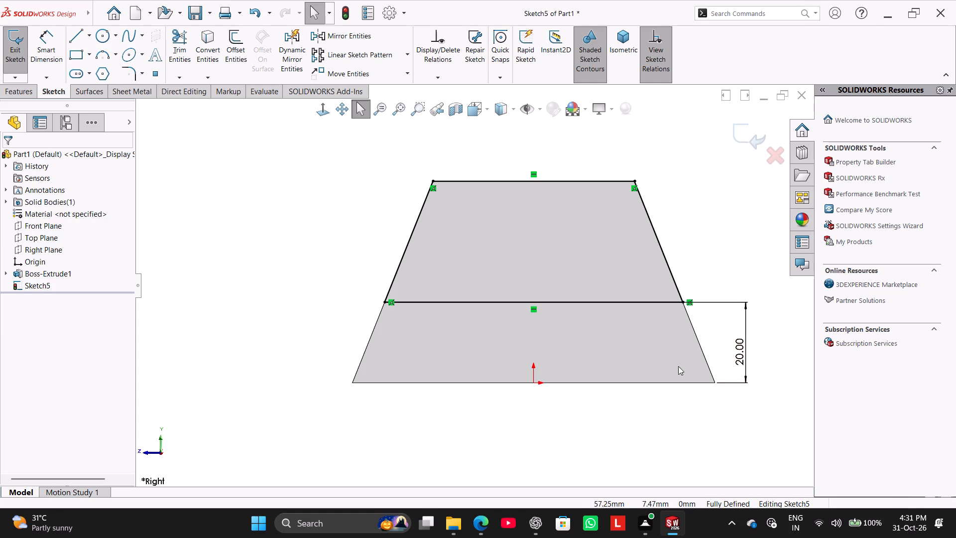
# Extrude-cut the profile with a blind depth of 18 mm, starting from the negative-X trapezoidal face and reversed into the block.
pyautogui.moveTo(343, 258); pyautogui.dragTo(368, 345, button='middle')
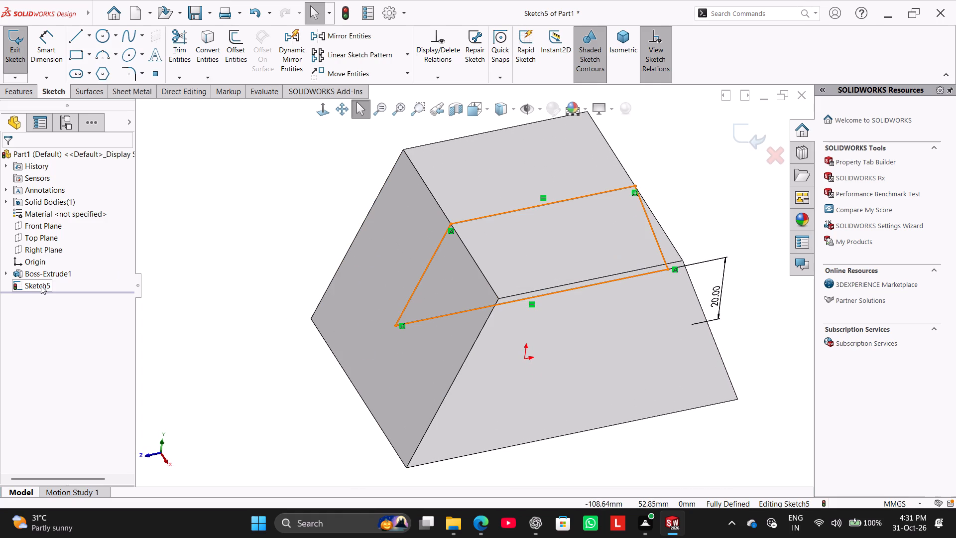
pyautogui.click(25, 94)
pyautogui.click(185, 45)
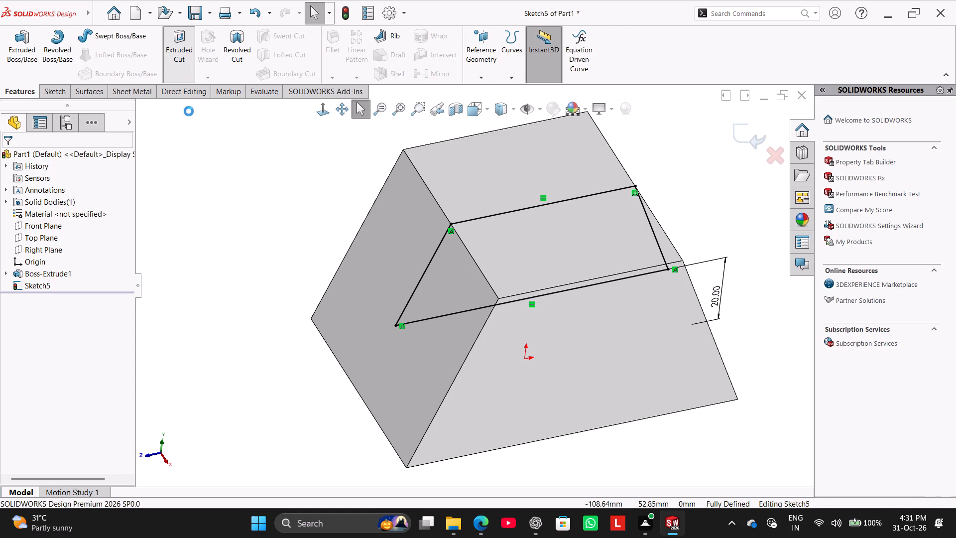
pyautogui.moveTo(230, 209); pyautogui.dragTo(250, 229, button='middle')
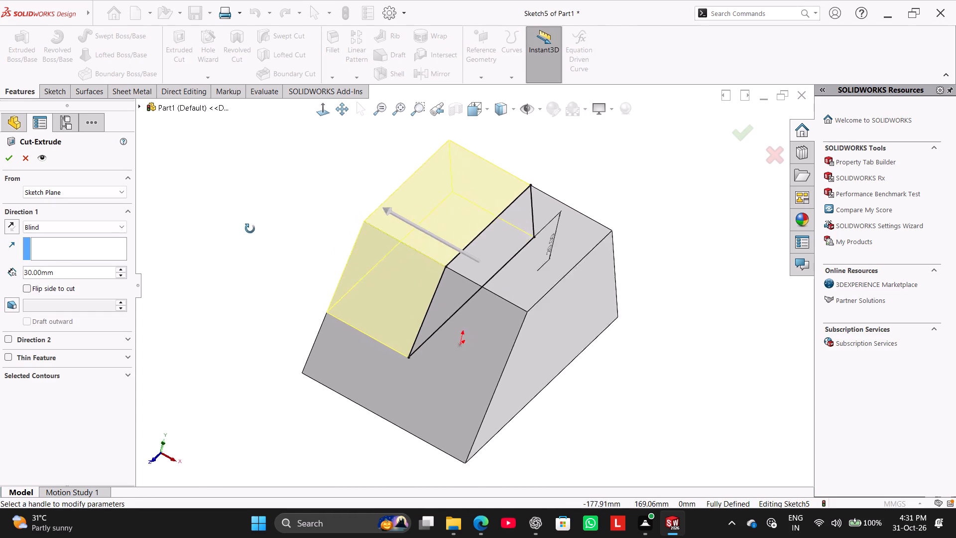
pyautogui.moveTo(250, 229); pyautogui.dragTo(269, 268, button='middle')
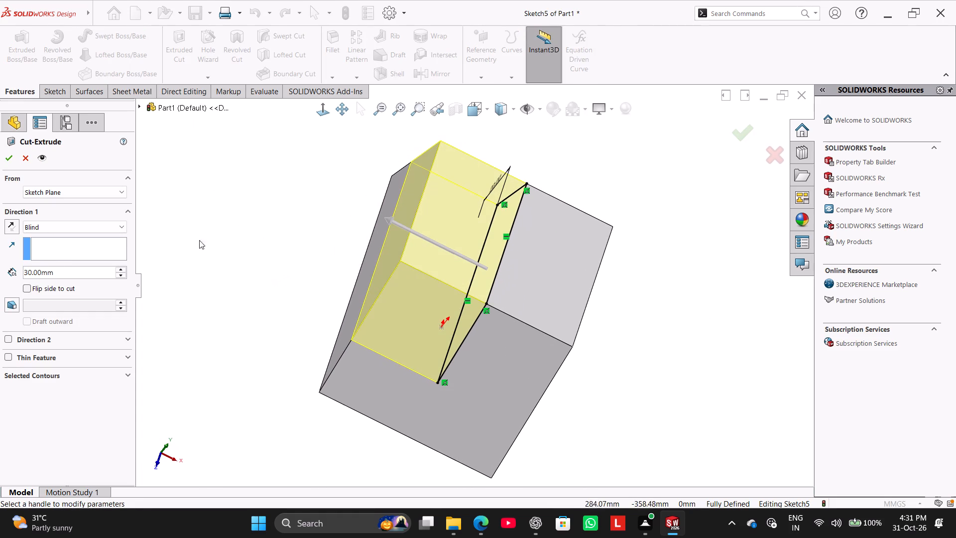
pyautogui.click(74, 192)
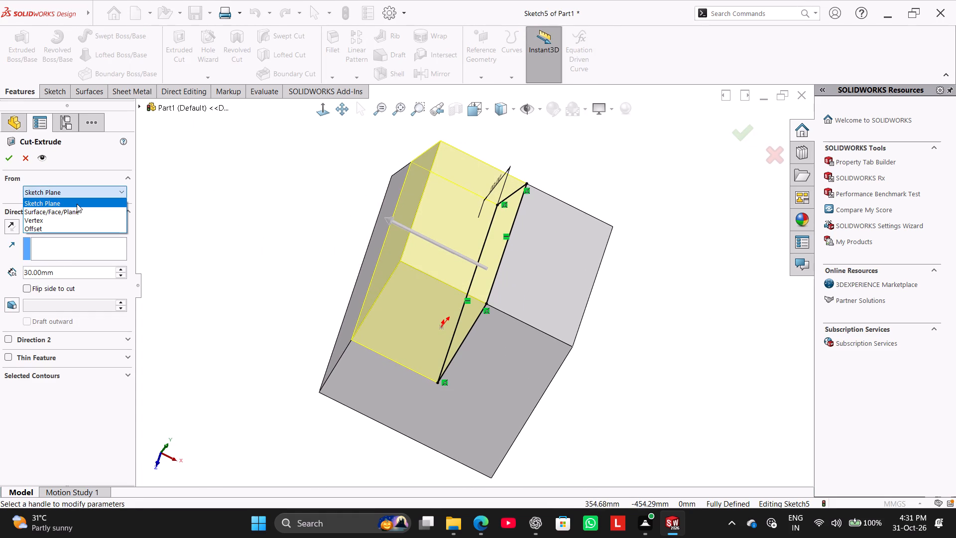
pyautogui.click(82, 213)
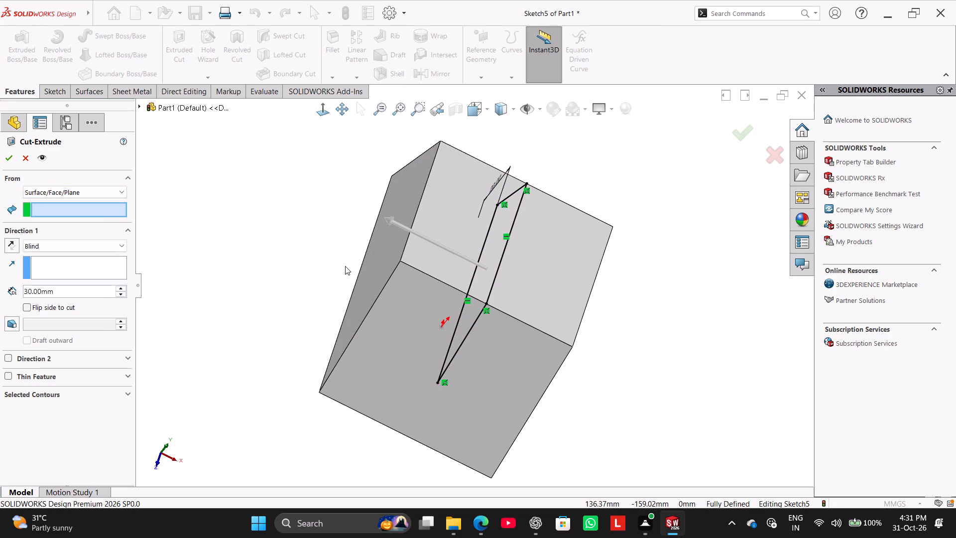
pyautogui.click(363, 279)
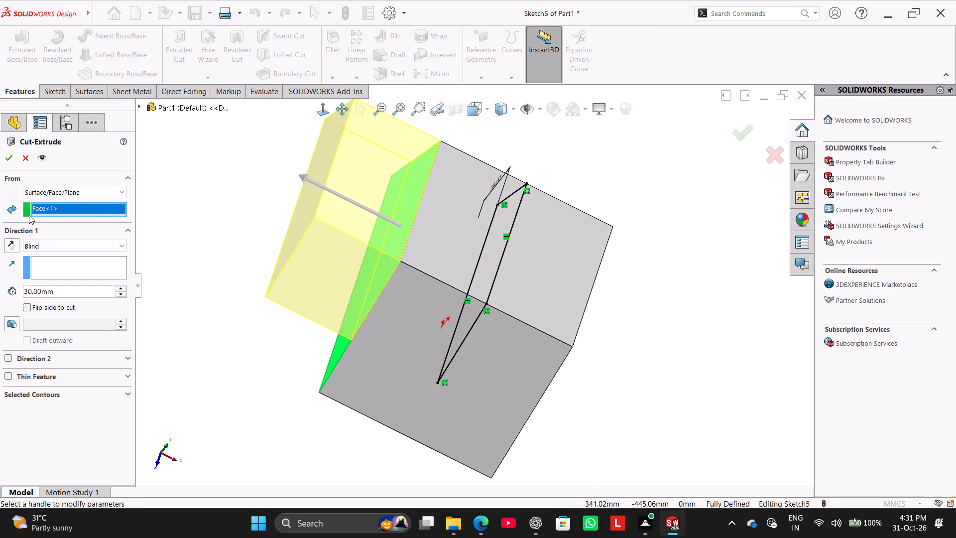
pyautogui.click(17, 246)
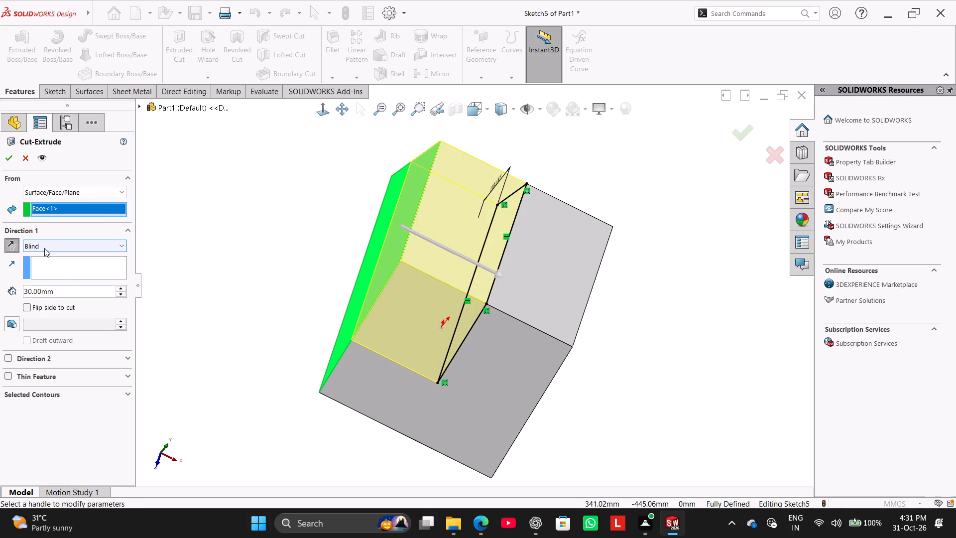
pyautogui.doubleClick(56, 294)
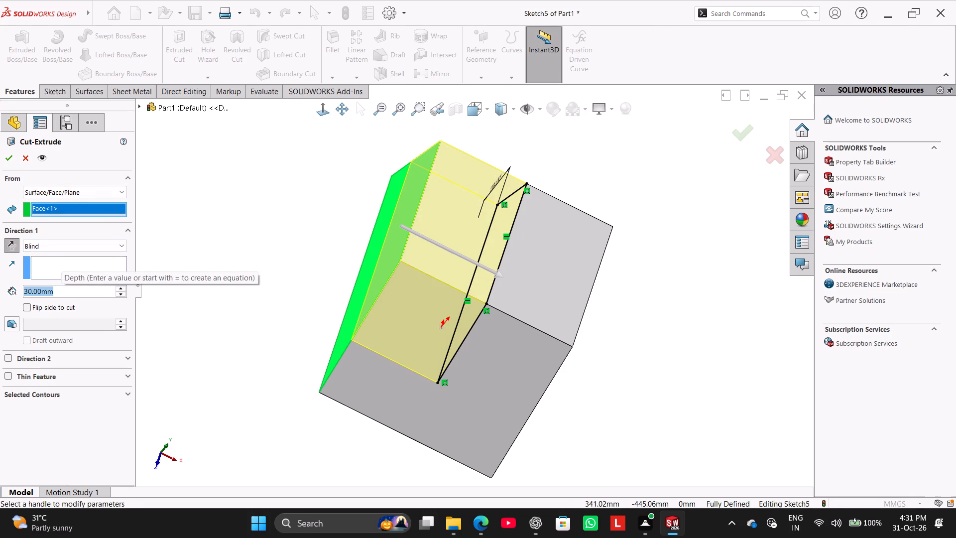
pyautogui.write('18')
pyautogui.press('Return')
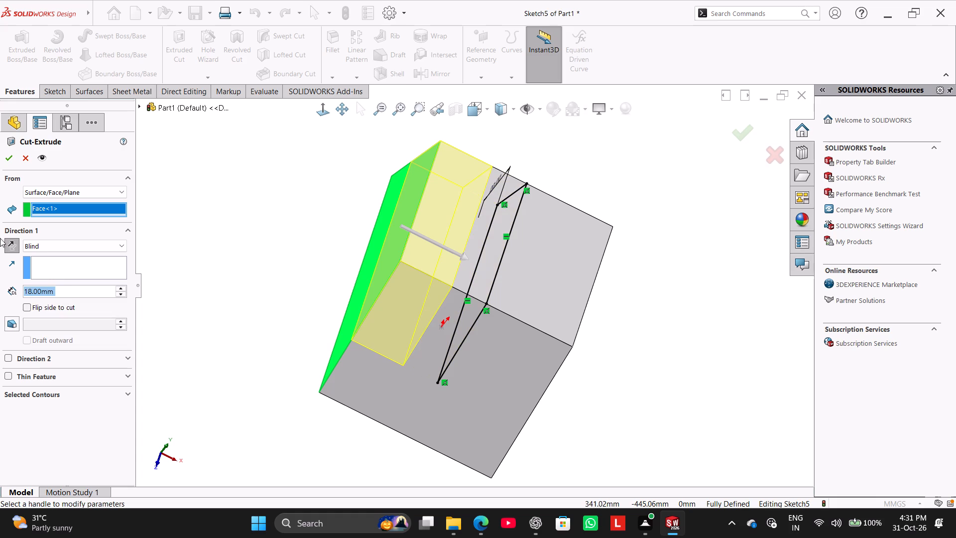
pyautogui.click(12, 156)
pyautogui.click(203, 240)
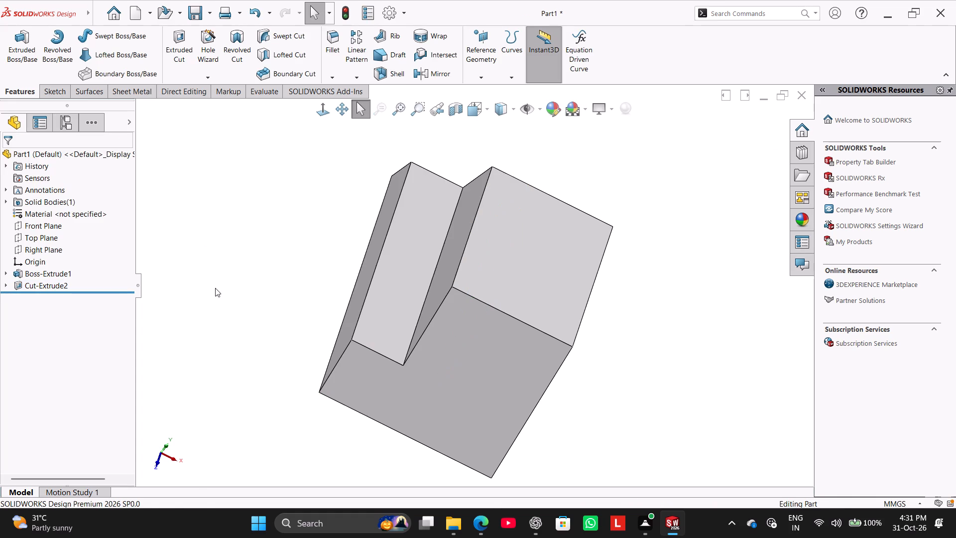
# Try to mirror the 18 mm extruded cut about the Right Plane.
pyautogui.moveTo(215, 288); pyautogui.dragTo(303, 178, button='right')
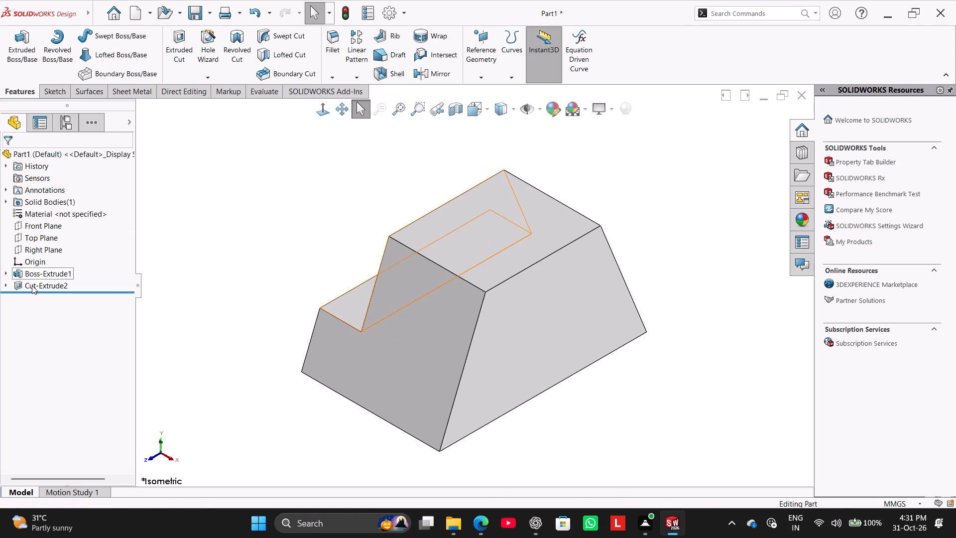
pyautogui.click(32, 285)
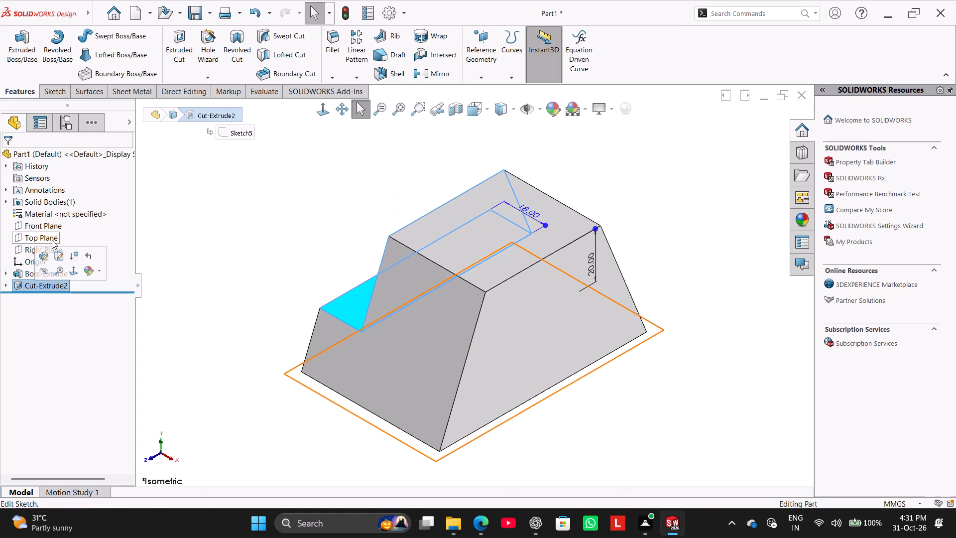
pyautogui.click(19, 249)
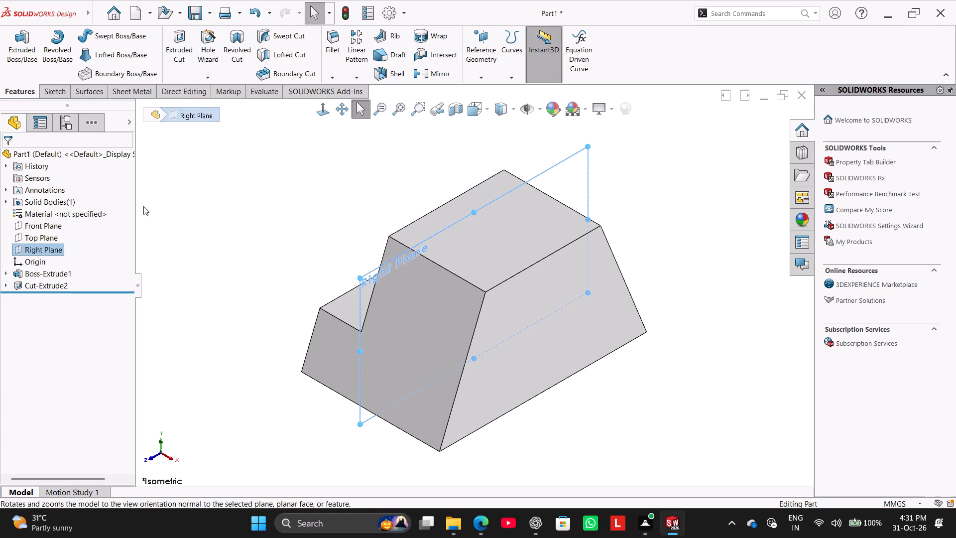
pyautogui.keyDown('ctrl'); pyautogui.click(59, 284); pyautogui.keyUp('ctrl')
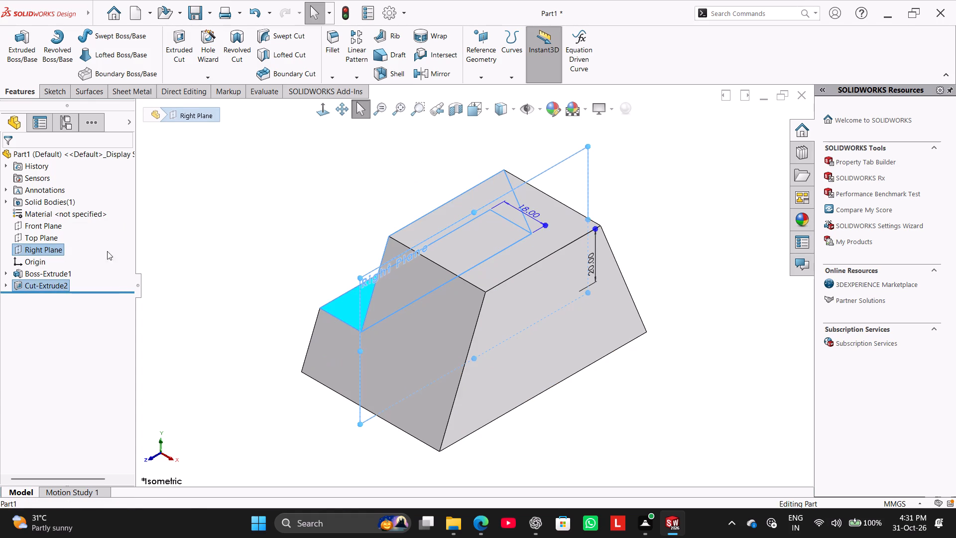
pyautogui.click(425, 78)
pyautogui.click(13, 158)
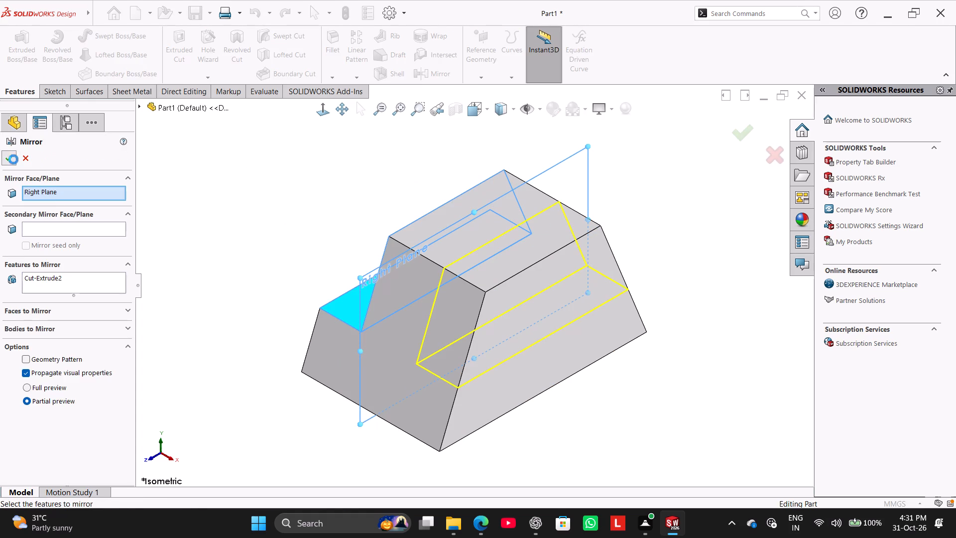
pyautogui.click(275, 215)
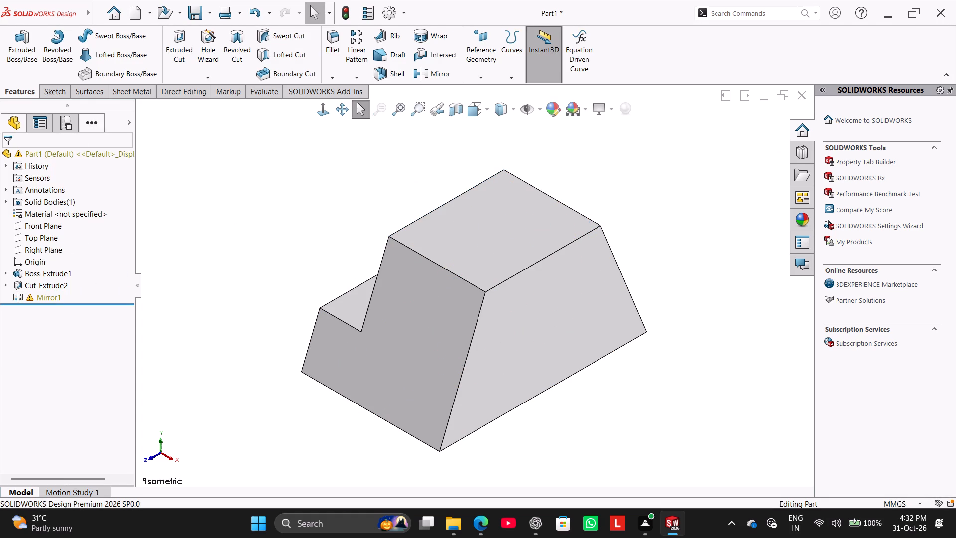
# Undo the mirror of the 18 mm extruded cut.
pyautogui.click(251, 14)
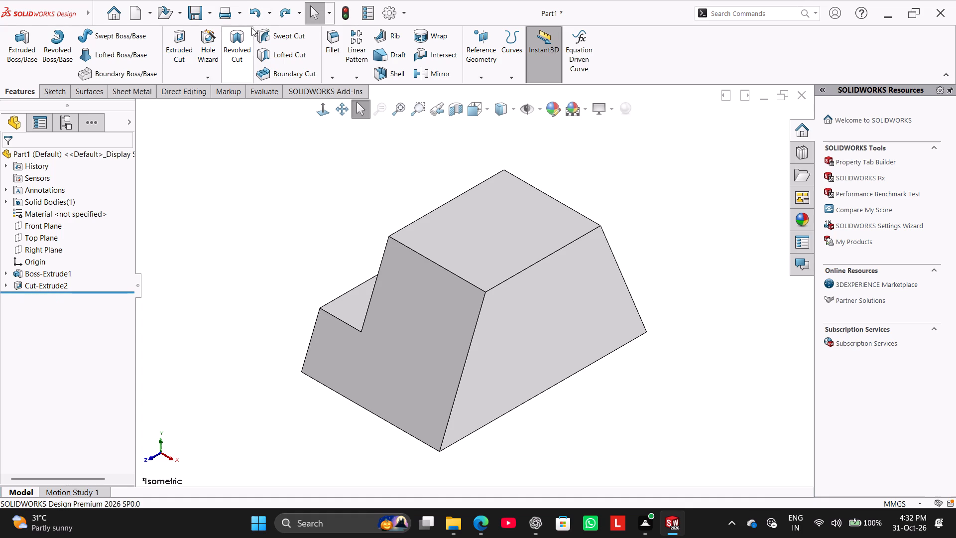
pyautogui.click(274, 214)
# Reuse the first side cut's sketch for an 18 mm blind extruded cut into the block, starting from the positive-X trapezoidal face.
pyautogui.rightClick(54, 291)
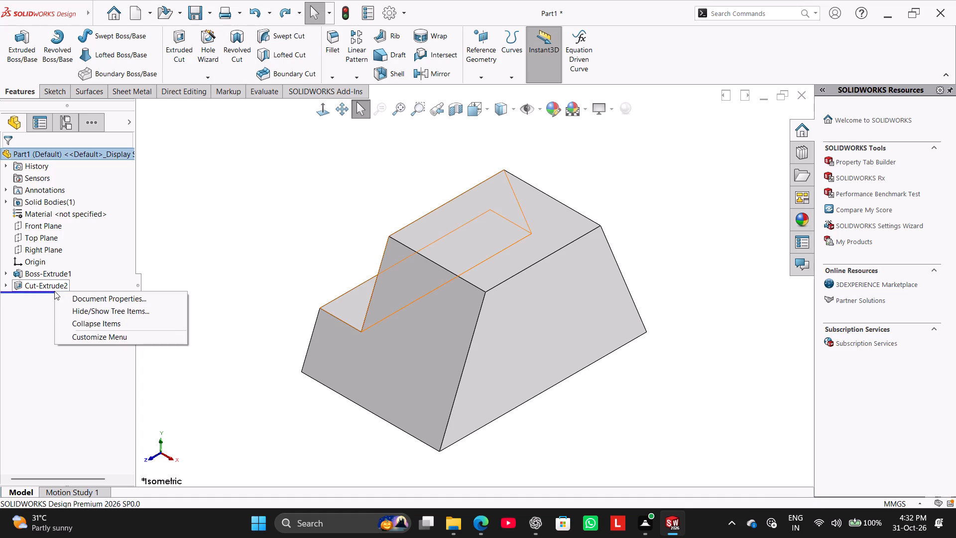
pyautogui.click(215, 262)
pyautogui.click(6, 287)
pyautogui.click(29, 294)
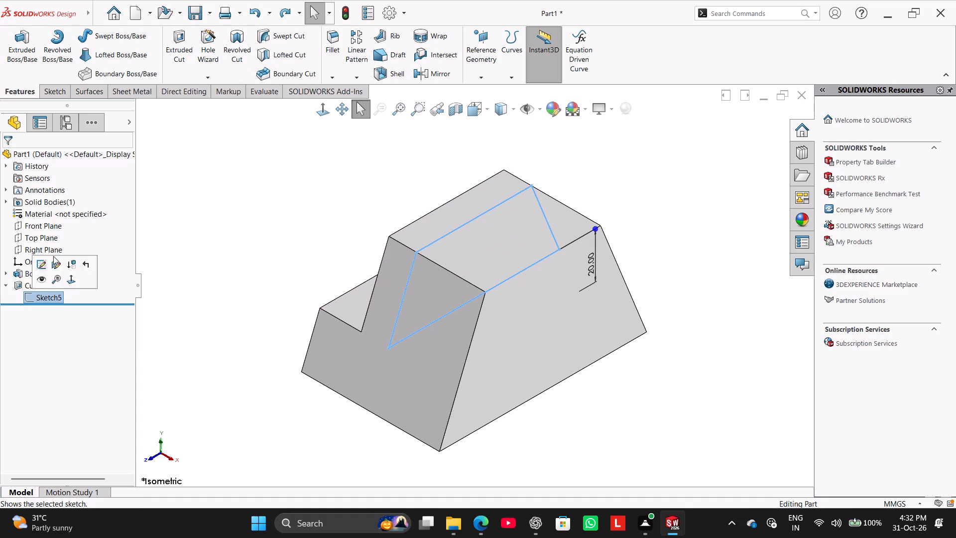
pyautogui.click(192, 42)
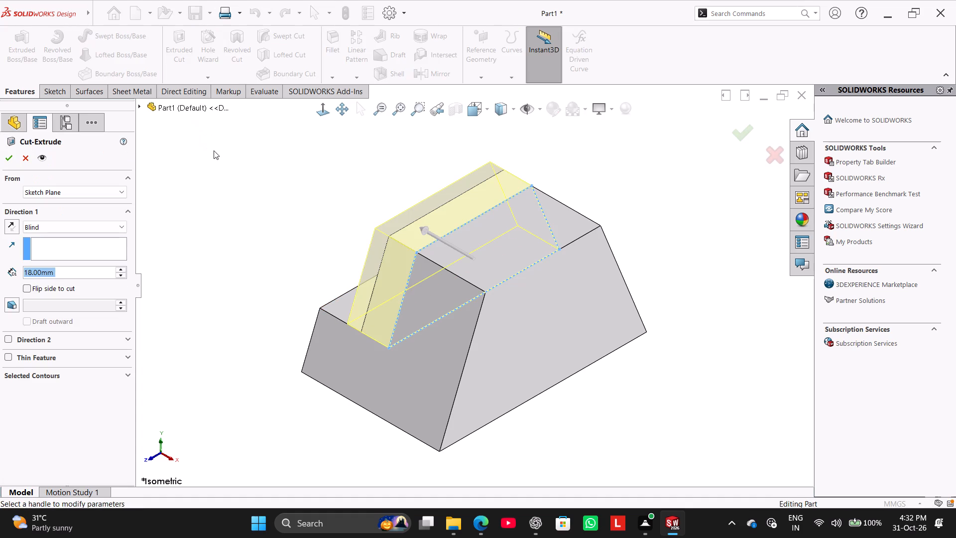
pyautogui.click(83, 197)
pyautogui.click(83, 209)
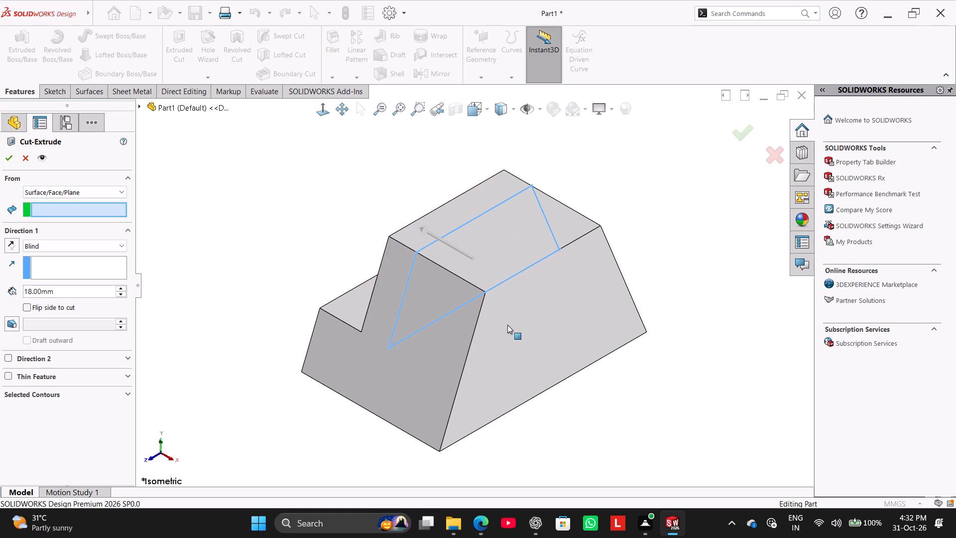
pyautogui.click(507, 325)
pyautogui.click(10, 161)
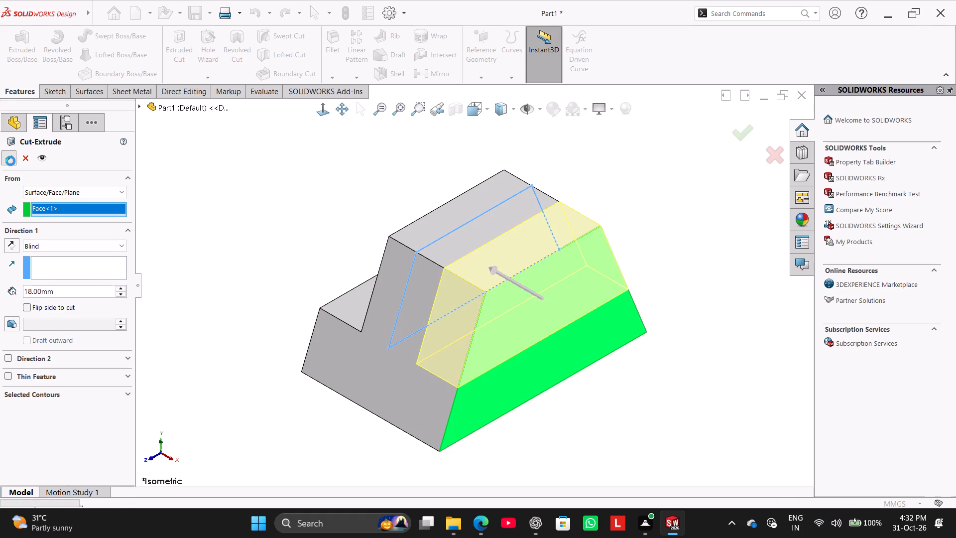
pyautogui.click(287, 198)
pyautogui.moveTo(235, 252); pyautogui.dragTo(532, 107, button='right')
pyautogui.moveTo(342, 219); pyautogui.dragTo(454, 114, button='right')
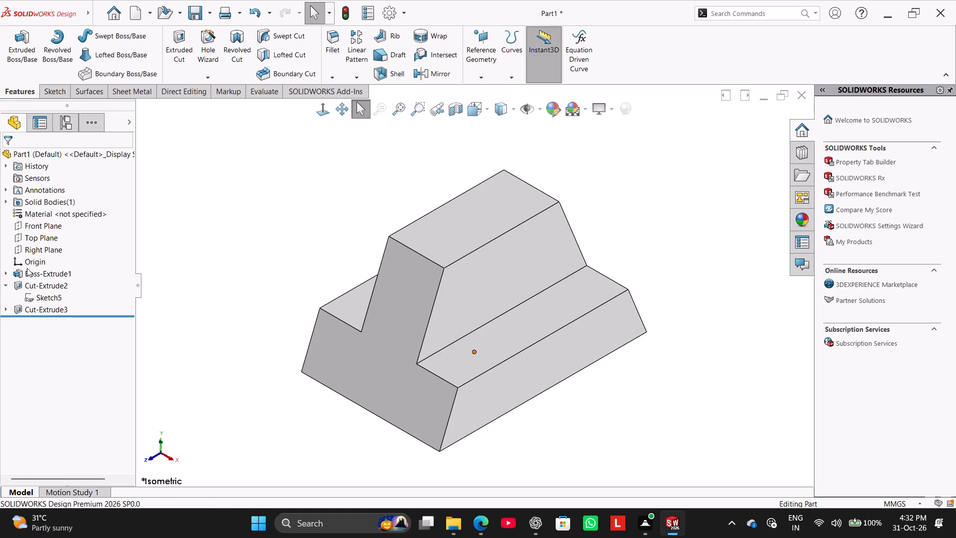
pyautogui.click(7, 283)
pyautogui.moveTo(280, 265); pyautogui.dragTo(453, 165, button='right')
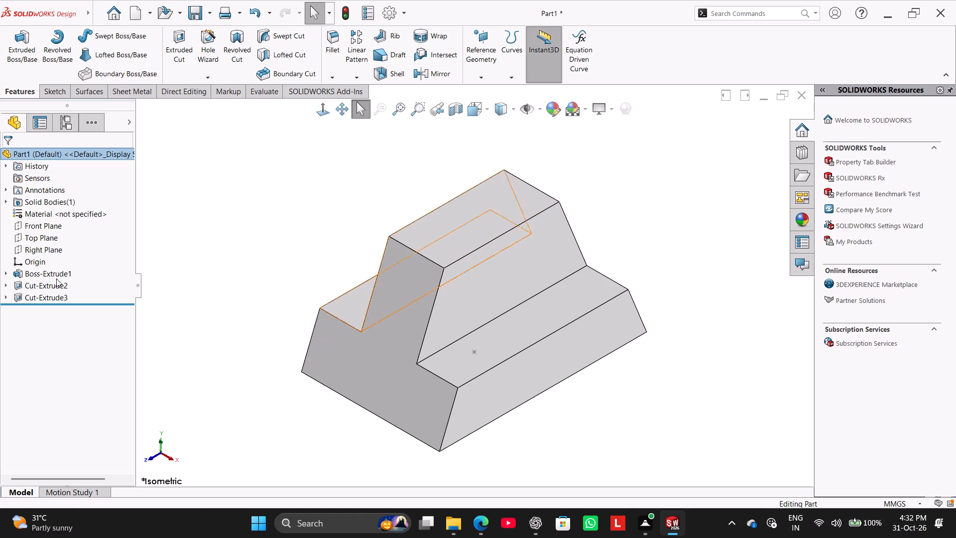
# Start a new sketch on the Right Plane.
pyautogui.click(46, 246)
pyautogui.click(55, 234)
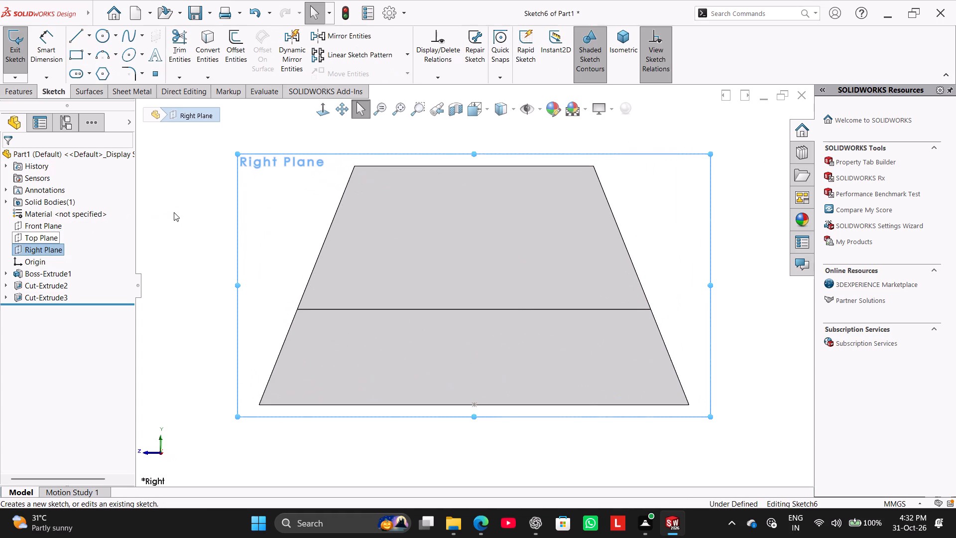
pyautogui.click(179, 209)
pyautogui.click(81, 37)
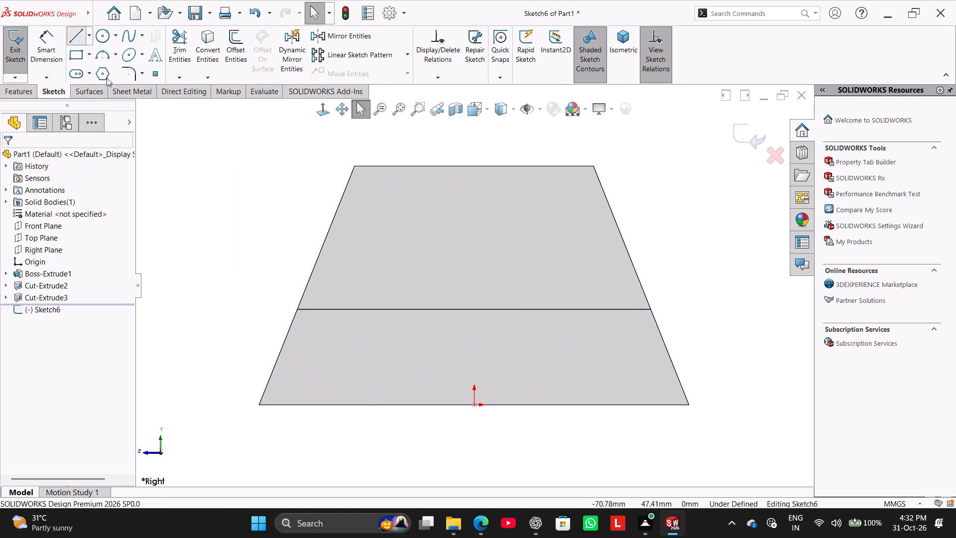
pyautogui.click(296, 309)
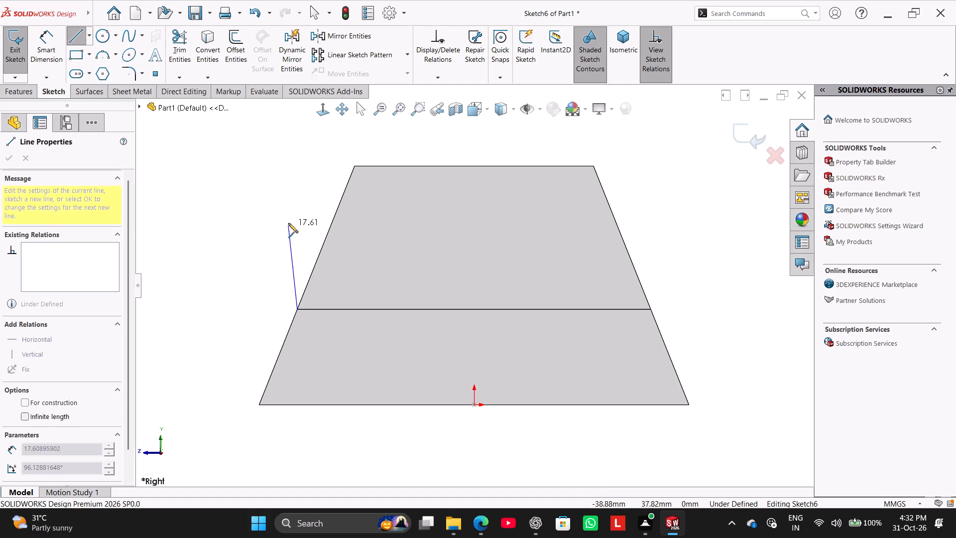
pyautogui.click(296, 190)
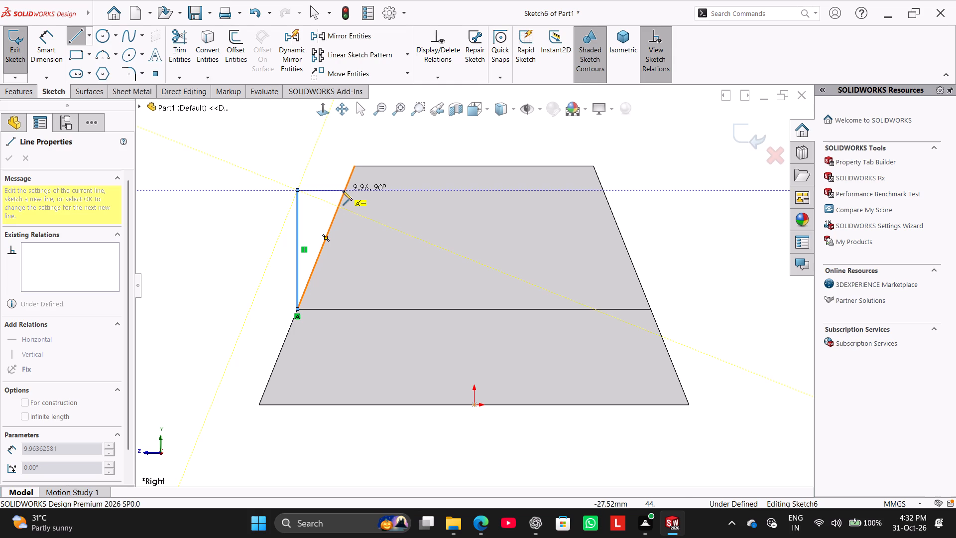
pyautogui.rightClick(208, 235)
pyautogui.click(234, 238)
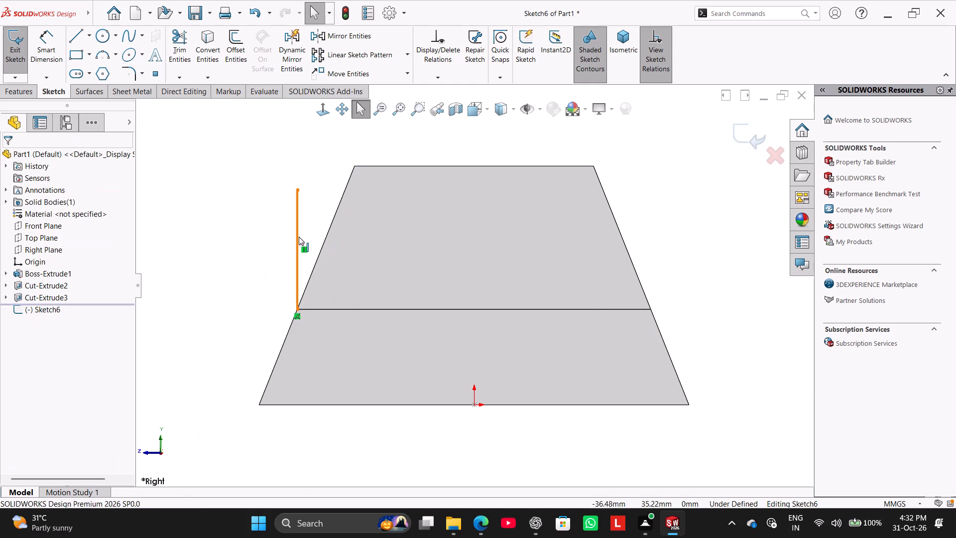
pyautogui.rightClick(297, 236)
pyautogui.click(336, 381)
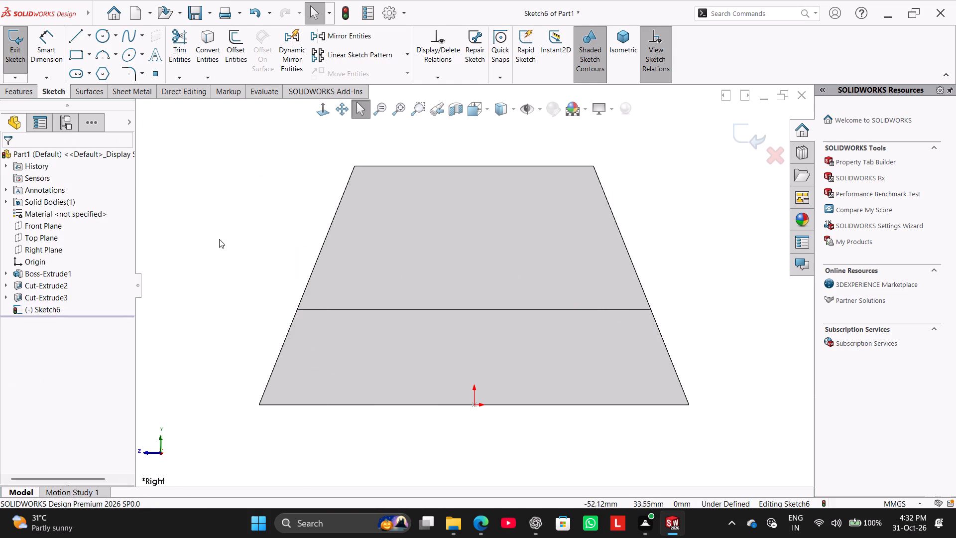
# Draw a corner rectangle about 87 mm wide and 28 mm high, extending past both slanted edges of the block.
pyautogui.moveTo(225, 244); pyautogui.dragTo(246, 272, button='middle')
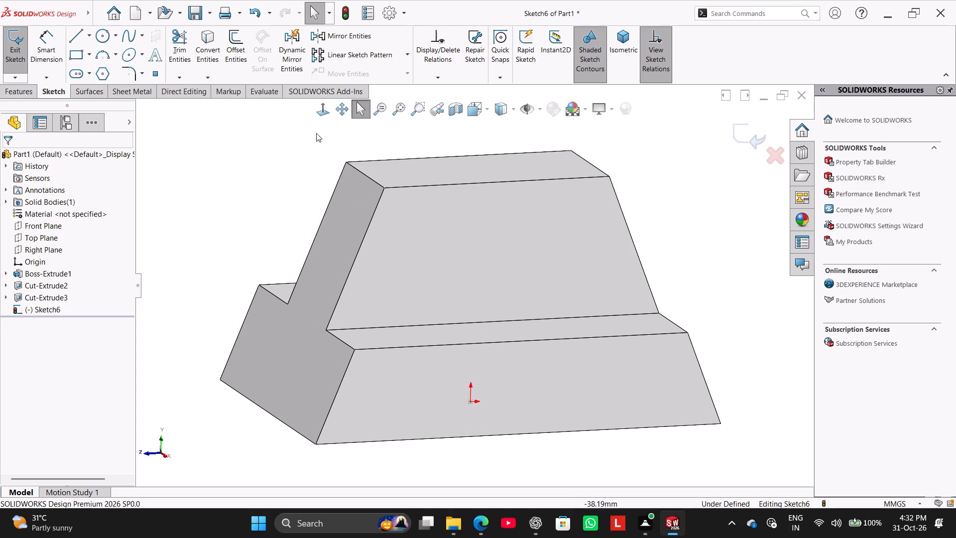
pyautogui.click(320, 108)
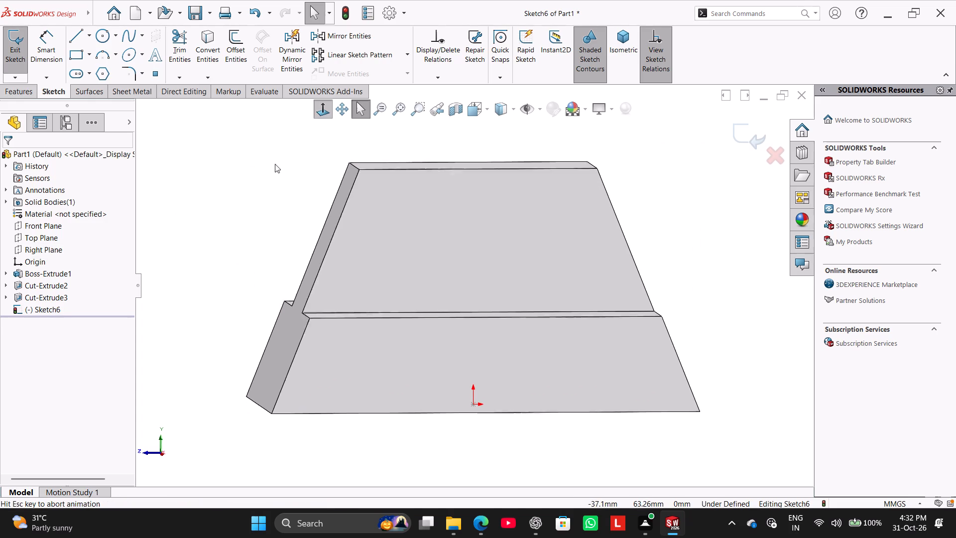
pyautogui.click(72, 58)
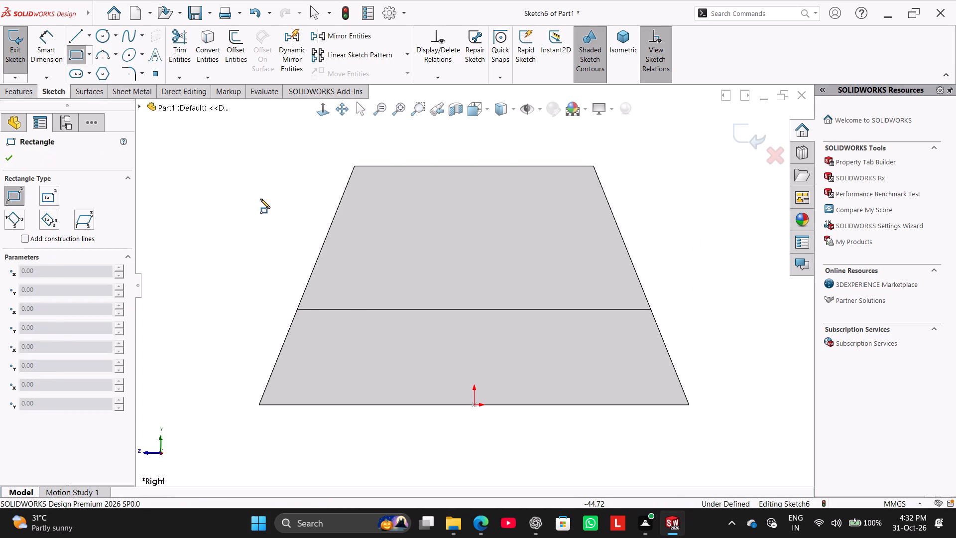
pyautogui.click(260, 199)
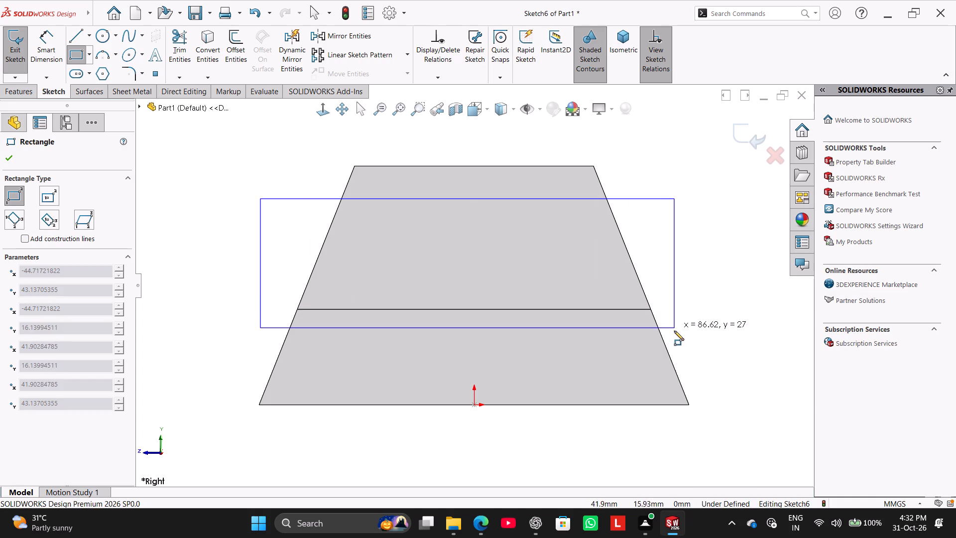
pyautogui.click(674, 333)
pyautogui.rightClick(717, 261)
pyautogui.click(727, 269)
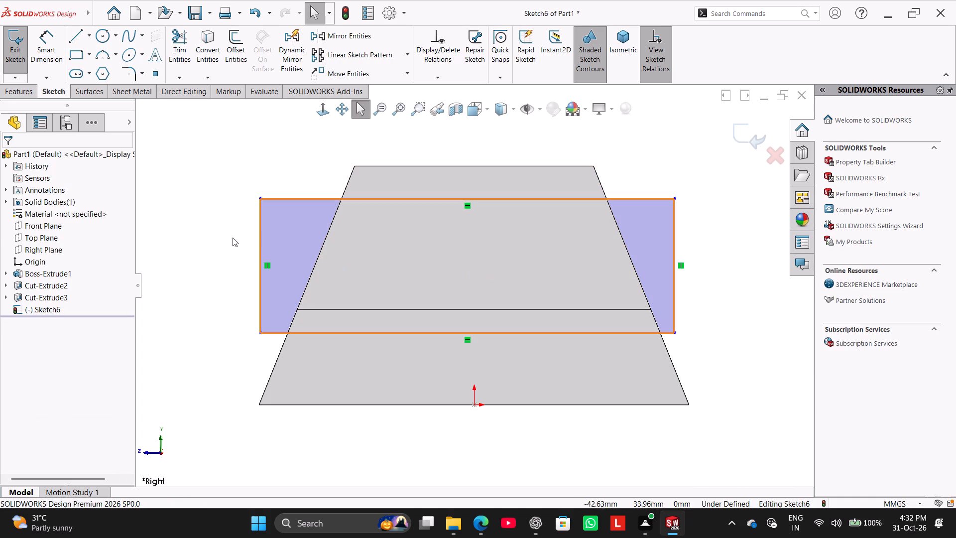
# Dimension the height of the rectangle's upper line above the block's base as 45 mm.
pyautogui.click(46, 56)
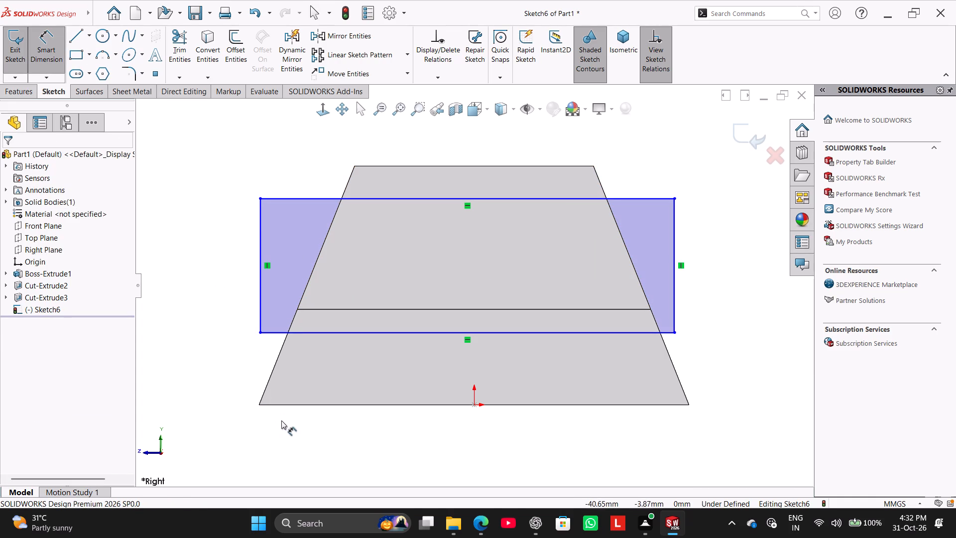
pyautogui.click(288, 405)
pyautogui.click(302, 199)
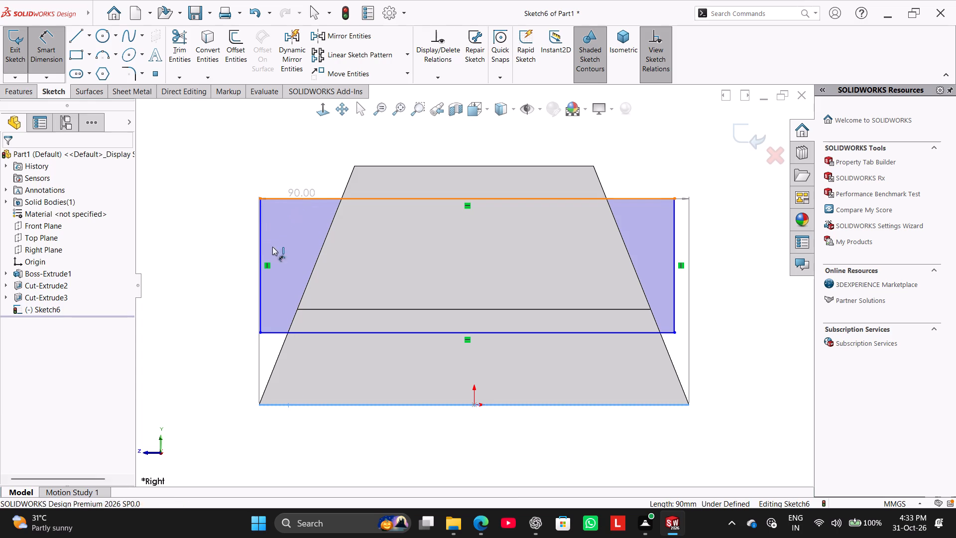
pyautogui.click(197, 295)
pyautogui.write('45')
pyautogui.press('Return')
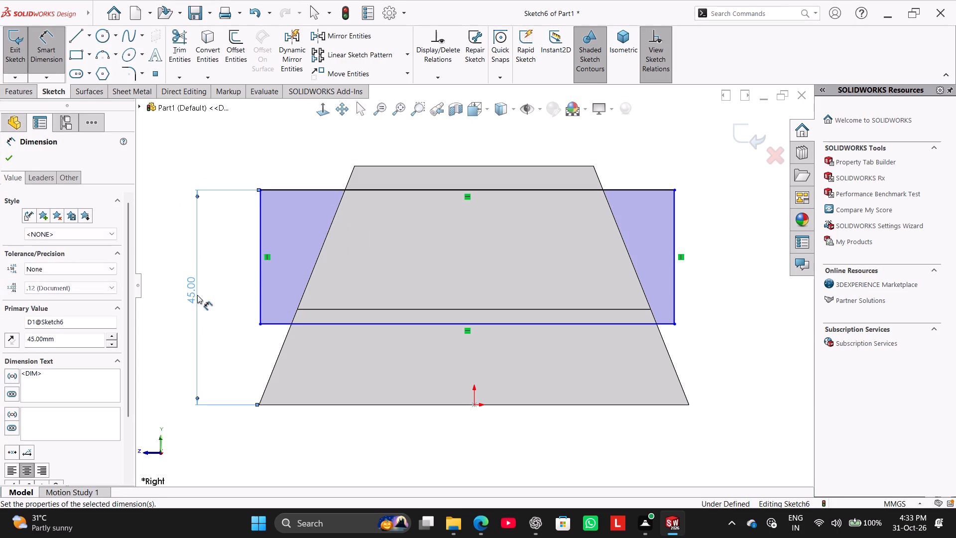
# Dimension the rectangle's positive-Z vertical side as 35 mm.
pyautogui.click(262, 269)
pyautogui.click(230, 270)
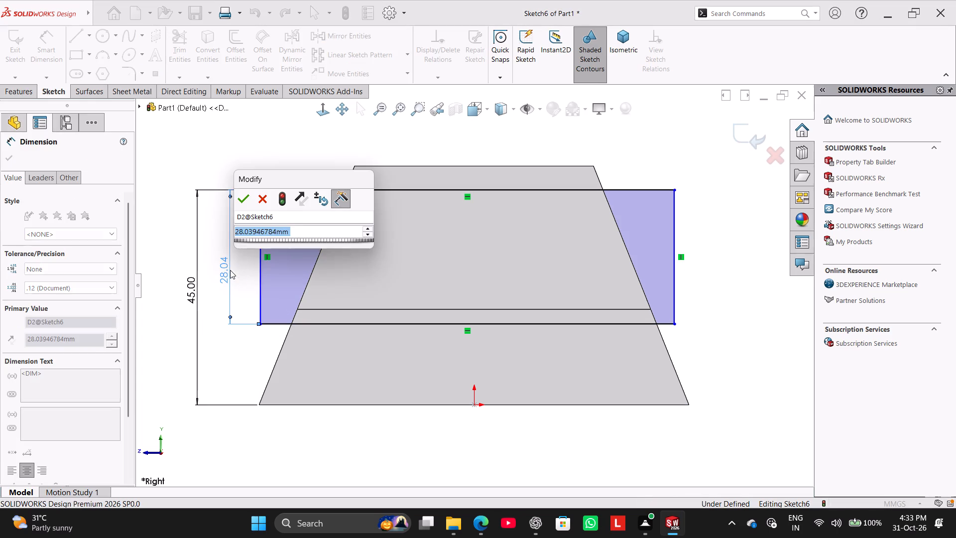
pyautogui.write('35')
pyautogui.press('Return')
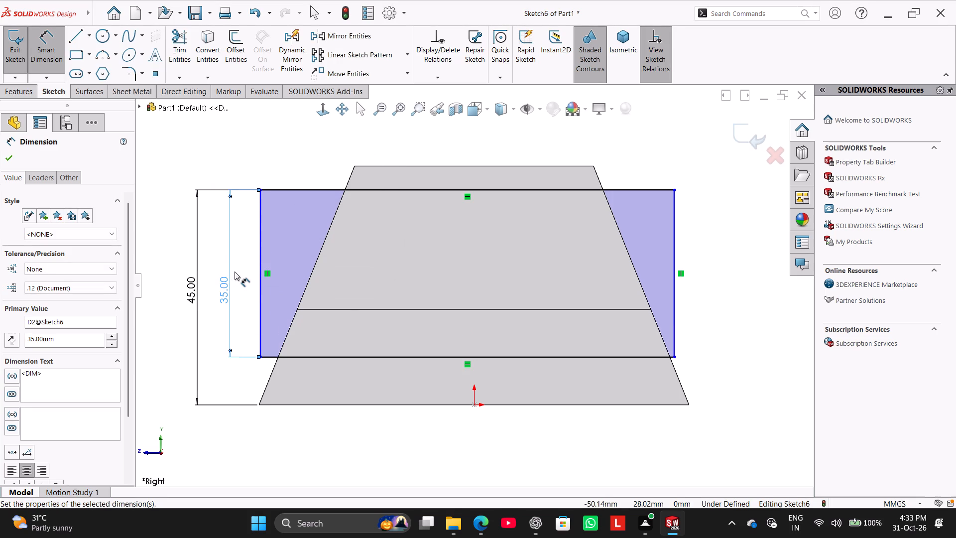
pyautogui.rightClick(719, 259)
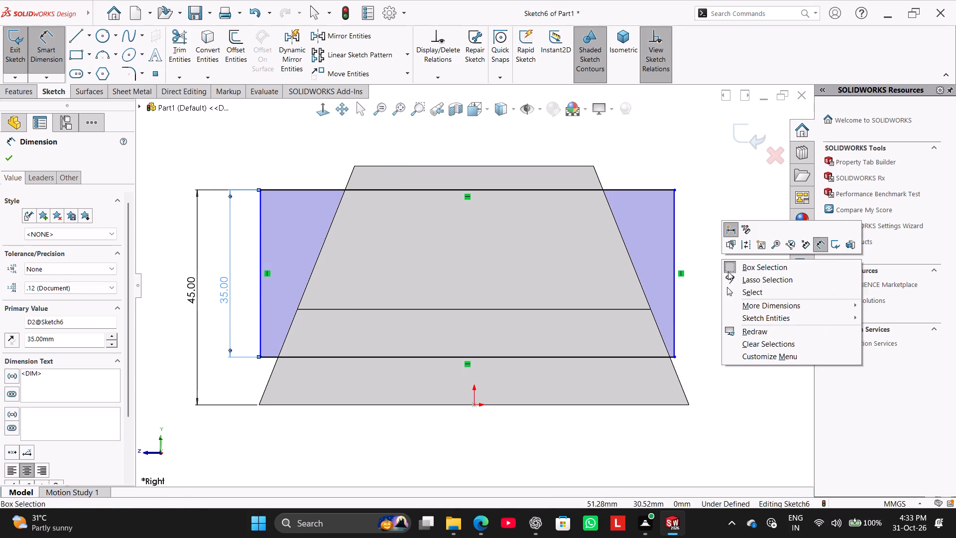
pyautogui.click(737, 289)
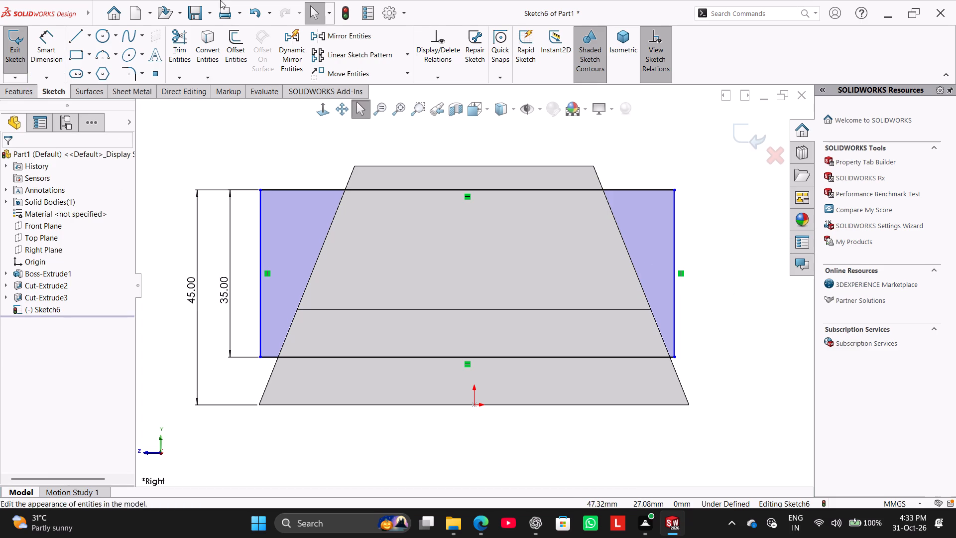
# Make both lower corners of the rectangle coincident with the block's adjacent lower slanted edges.
pyautogui.keyDown('shift'); pyautogui.click(676, 358); pyautogui.keyUp('shift')
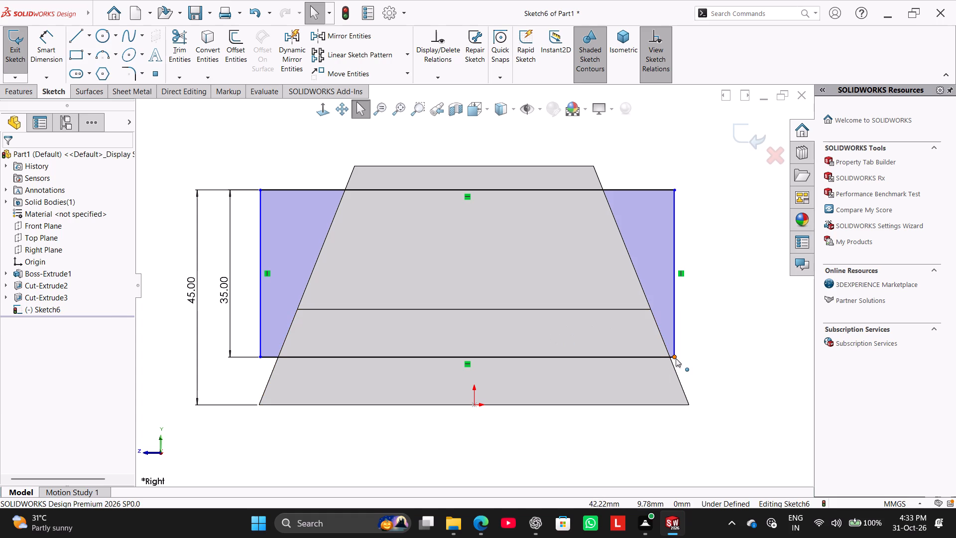
pyautogui.keyDown('shift'); pyautogui.click(675, 370); pyautogui.keyUp('shift')
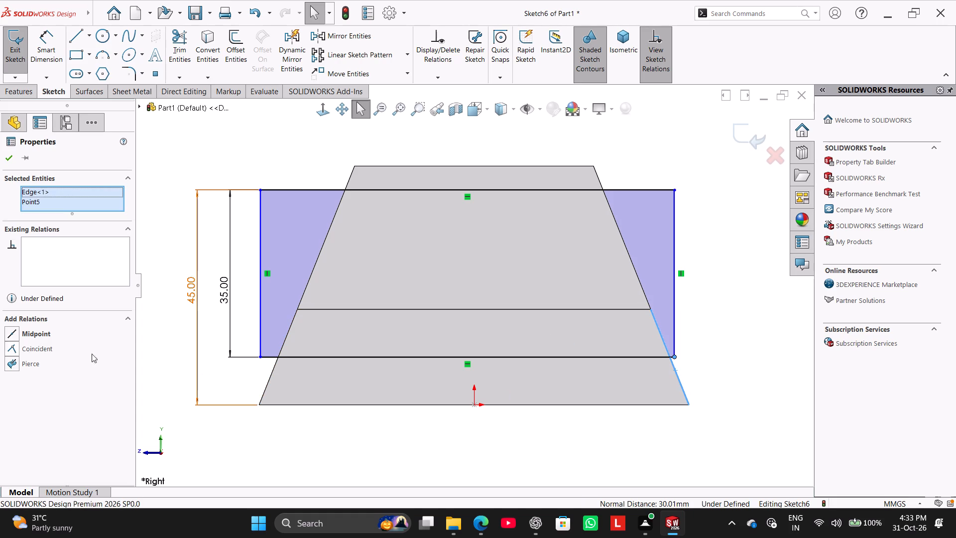
pyautogui.click(34, 351)
pyautogui.click(248, 462)
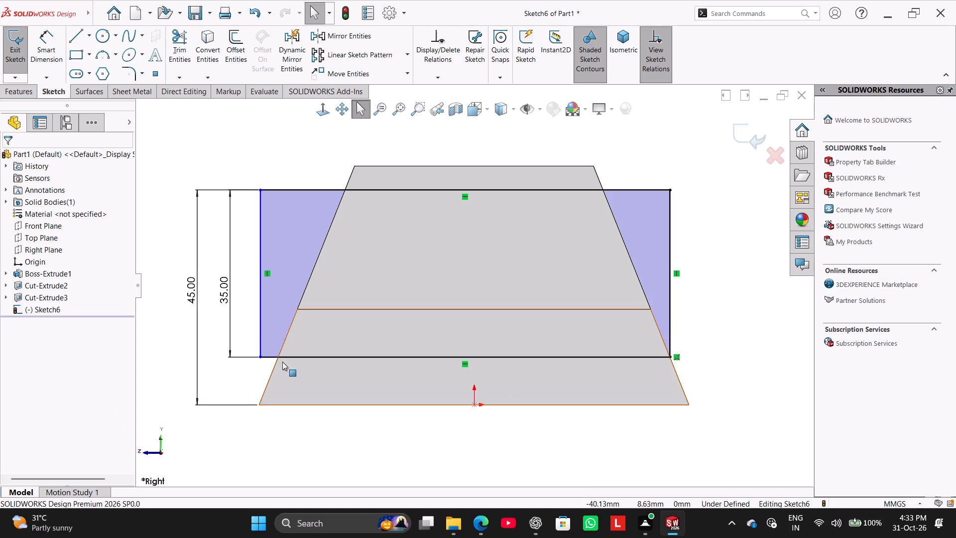
pyautogui.keyDown('shift'); pyautogui.click(259, 357); pyautogui.keyUp('shift')
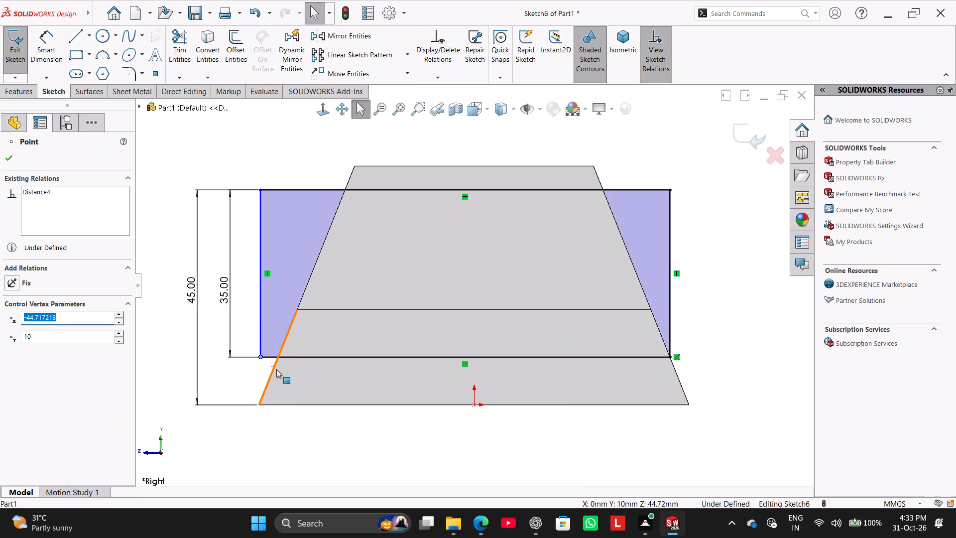
pyautogui.keyDown('shift'); pyautogui.click(275, 366); pyautogui.keyUp('shift')
pyautogui.click(15, 350)
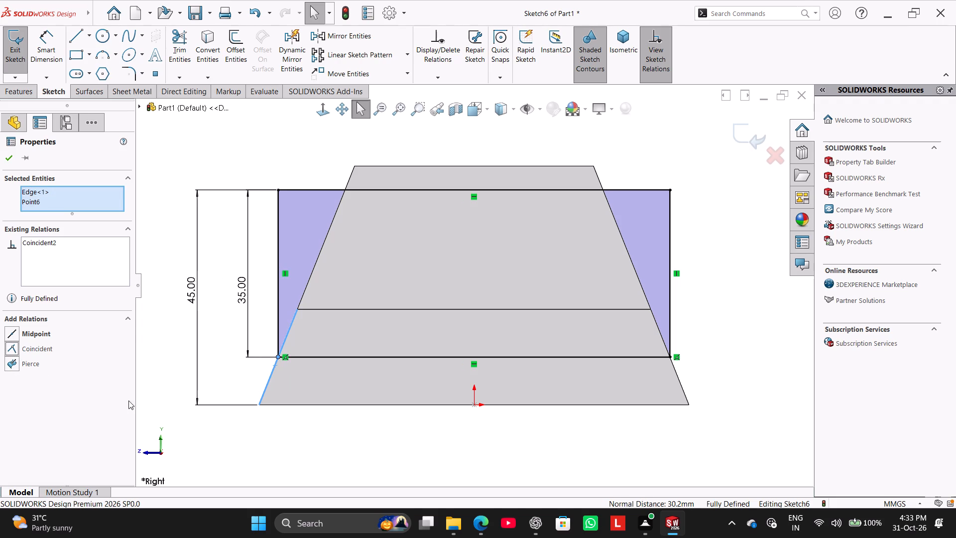
pyautogui.click(131, 389)
pyautogui.click(172, 385)
# Extrude the rectangle as a merged boss, mid plane from the sketch plane, with a total depth of 18 mm.
pyautogui.moveTo(194, 379); pyautogui.dragTo(212, 438, button='middle')
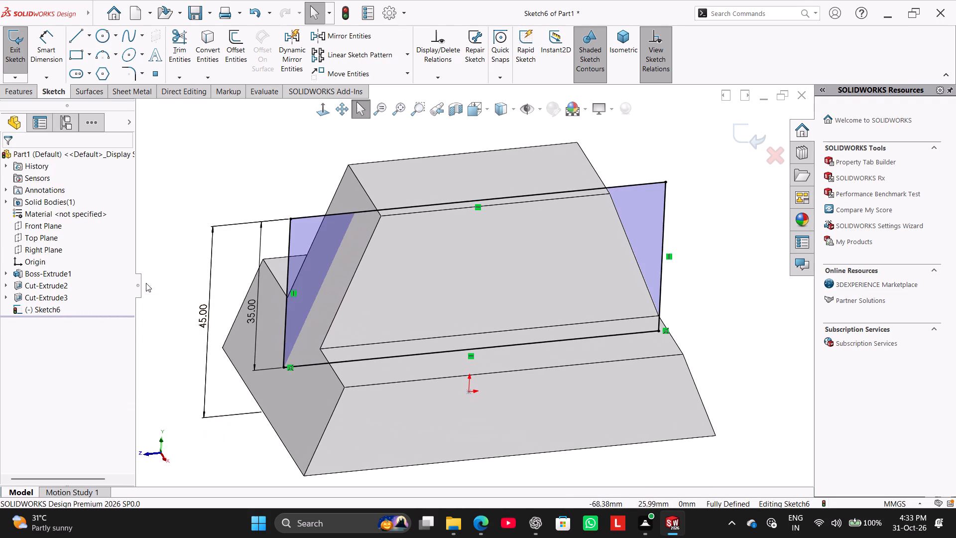
pyautogui.click(30, 93)
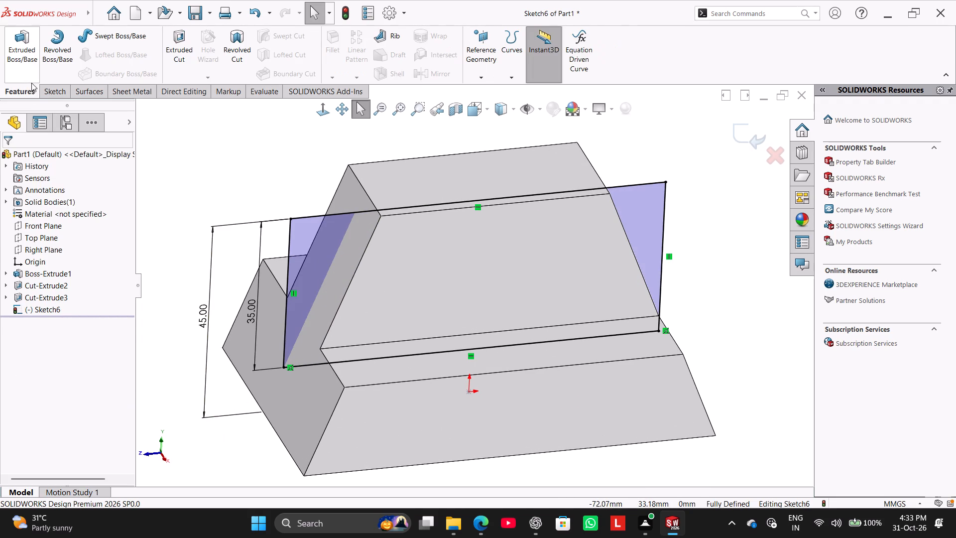
pyautogui.click(25, 53)
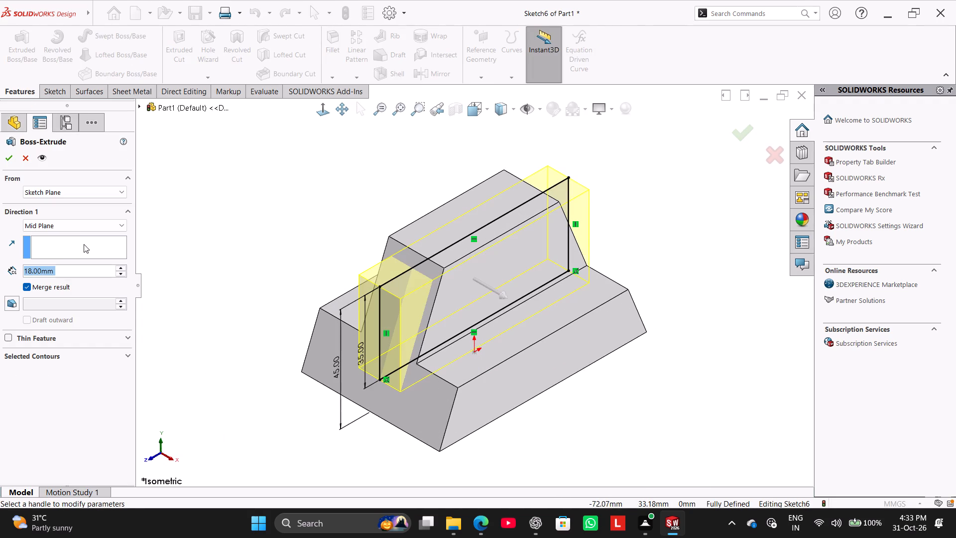
pyautogui.click(9, 155)
pyautogui.click(216, 206)
pyautogui.moveTo(172, 278); pyautogui.dragTo(403, 179, button='right')
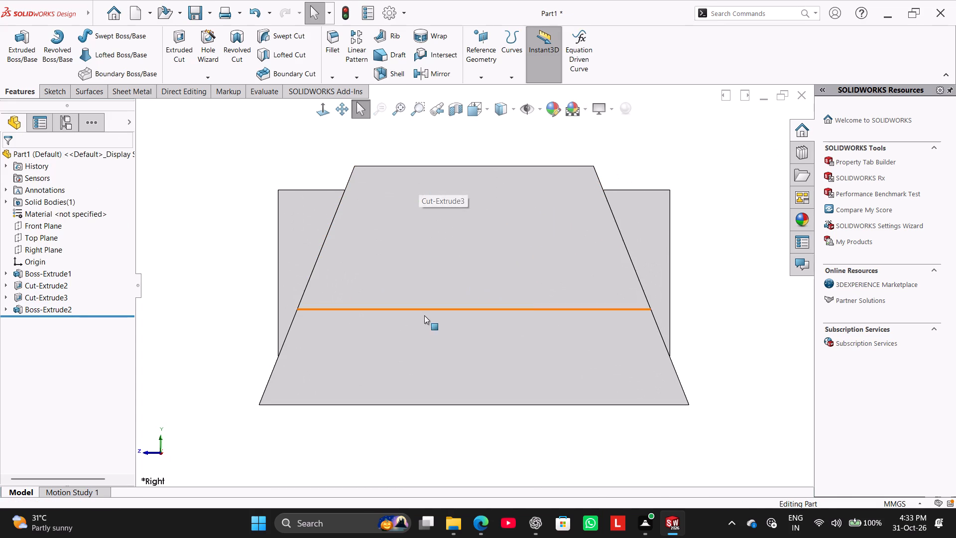
# Sketch a circle of about 13.7 mm radius on the Right Plane, centred on the midpoint of the block's top edge.
pyautogui.moveTo(261, 347); pyautogui.dragTo(346, 287, button='right')
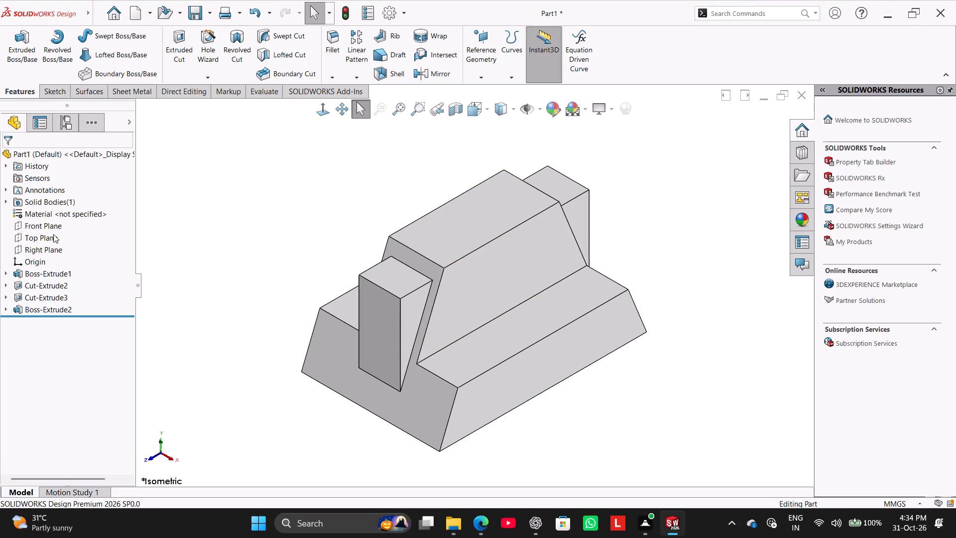
pyautogui.click(62, 251)
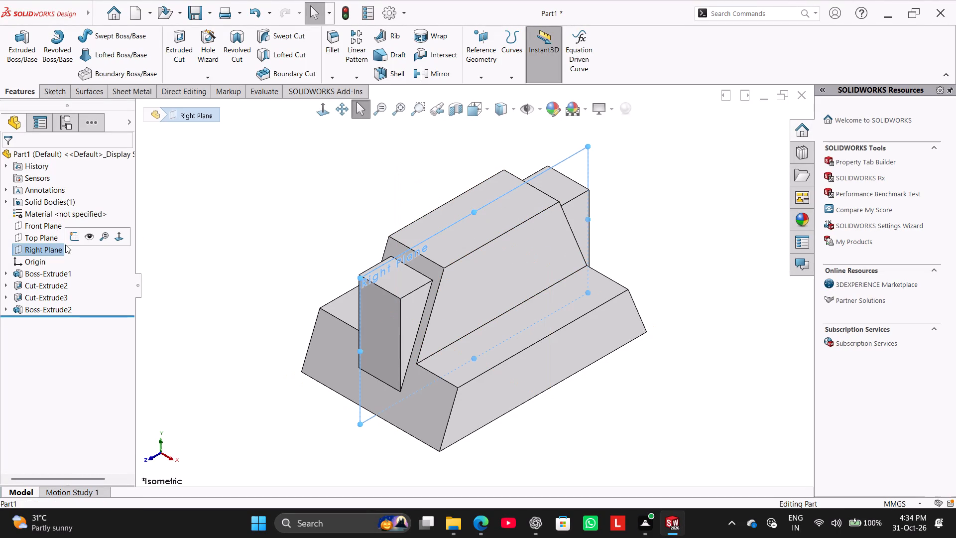
pyautogui.click(73, 238)
pyautogui.click(202, 207)
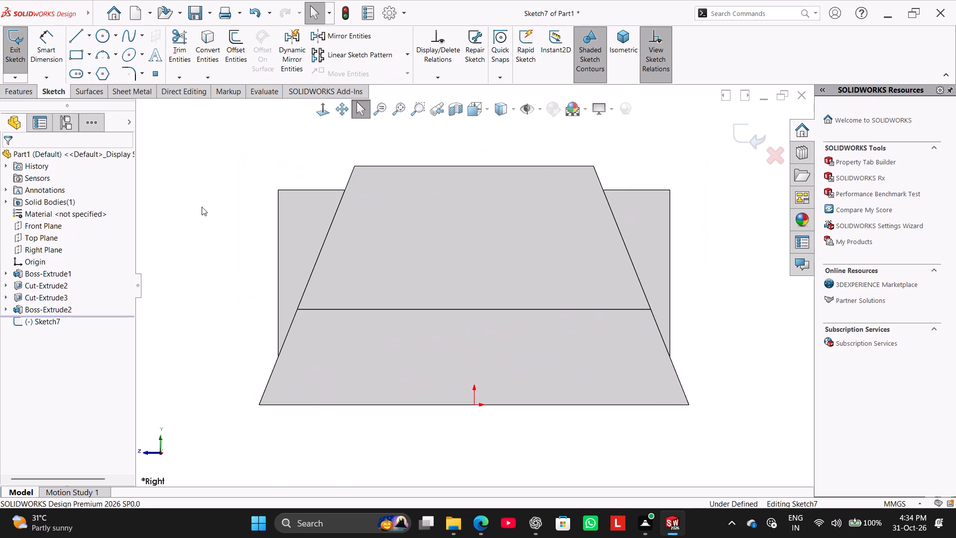
pyautogui.click(99, 35)
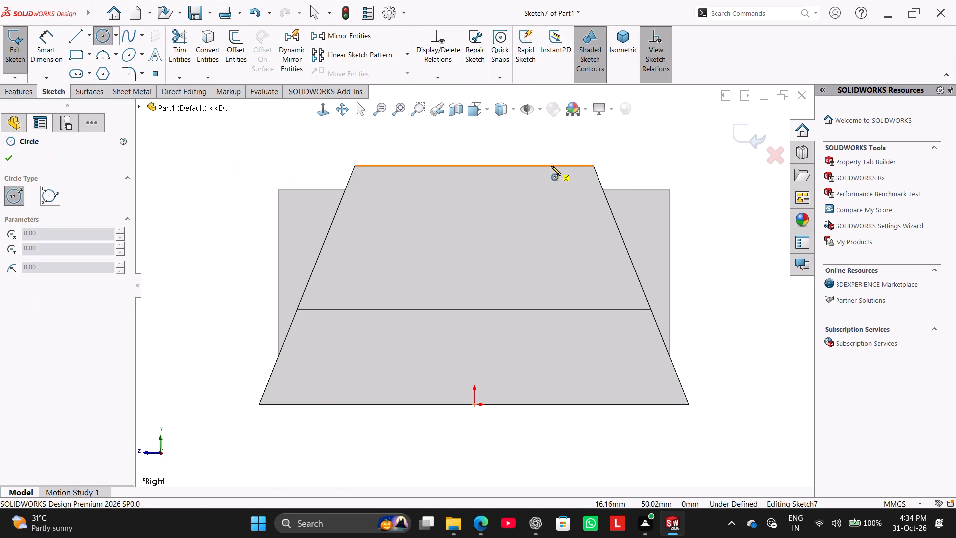
pyautogui.click(472, 165)
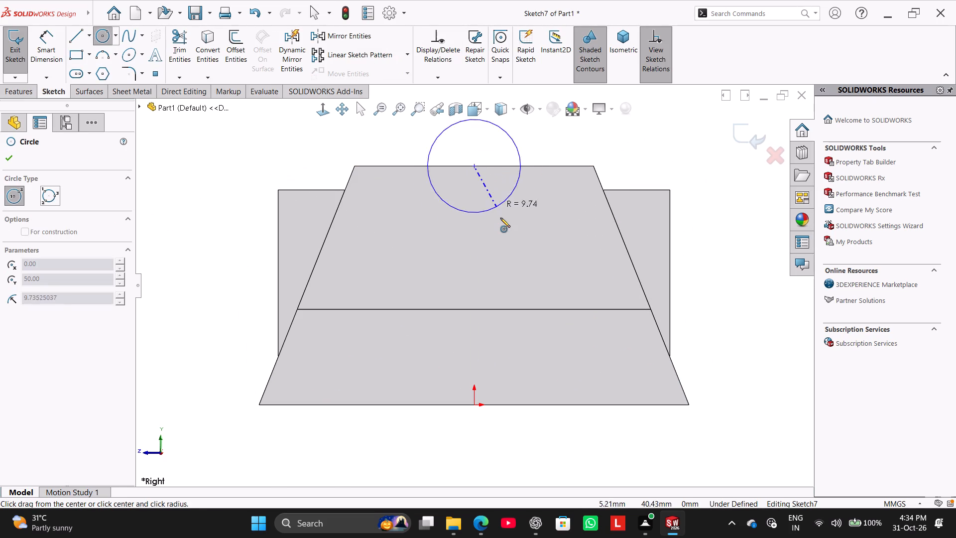
pyautogui.click(503, 225)
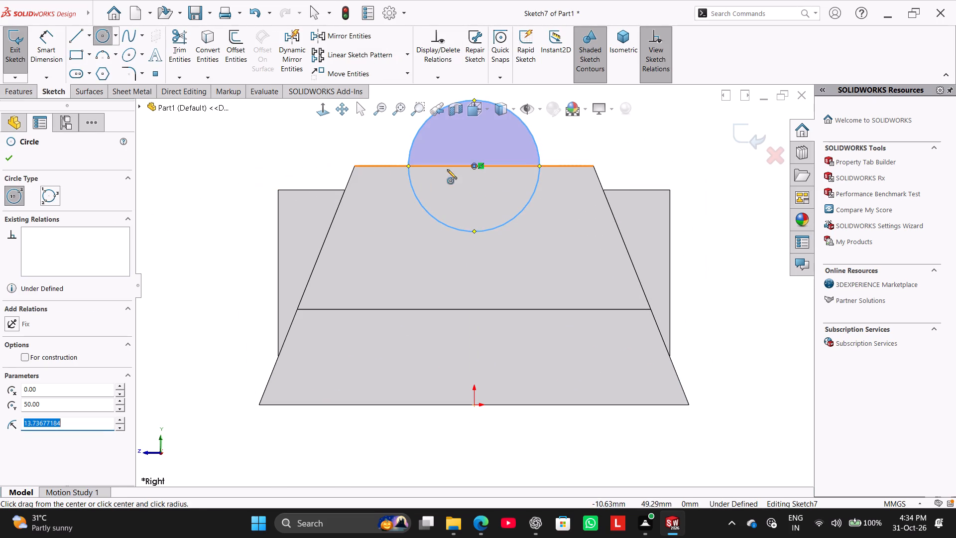
pyautogui.rightClick(253, 153)
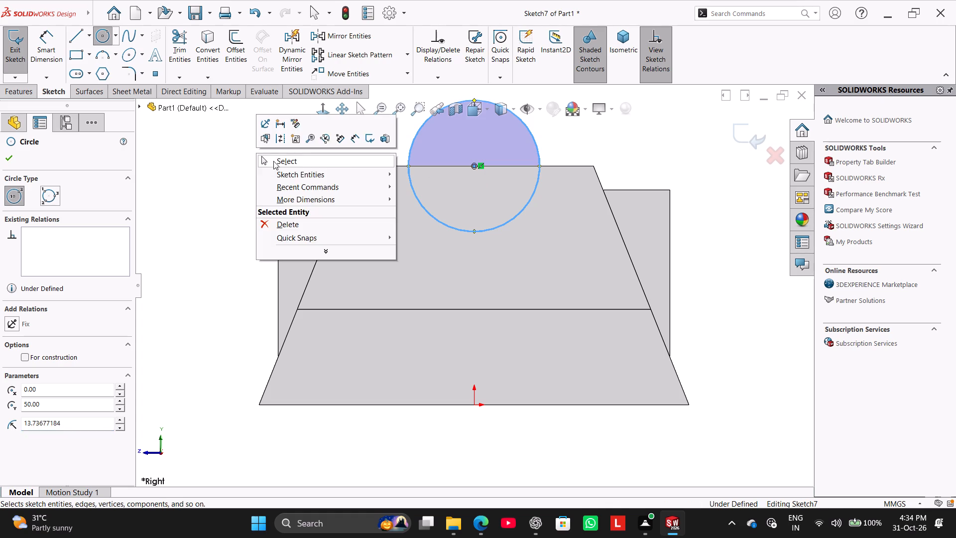
pyautogui.click(273, 161)
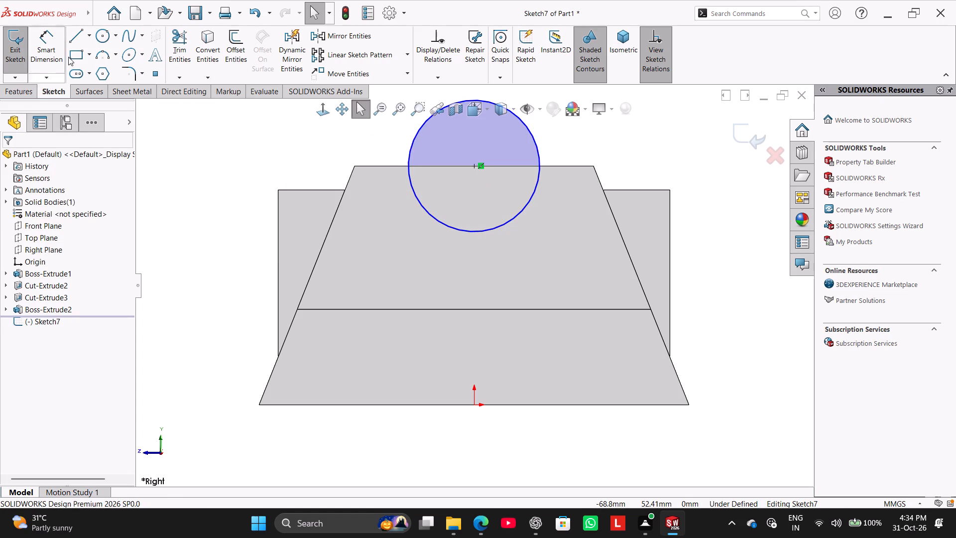
# Dimension the circle's diameter as 40 mm.
pyautogui.click(58, 45)
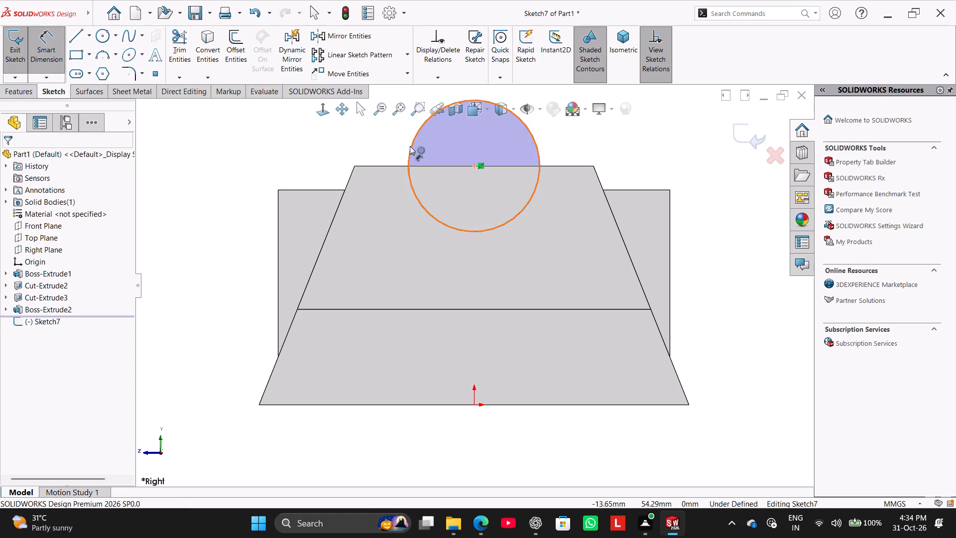
pyautogui.moveTo(410, 146); pyautogui.dragTo(397, 143)
pyautogui.scroll(2, 329, 133)
pyautogui.click(342, 151)
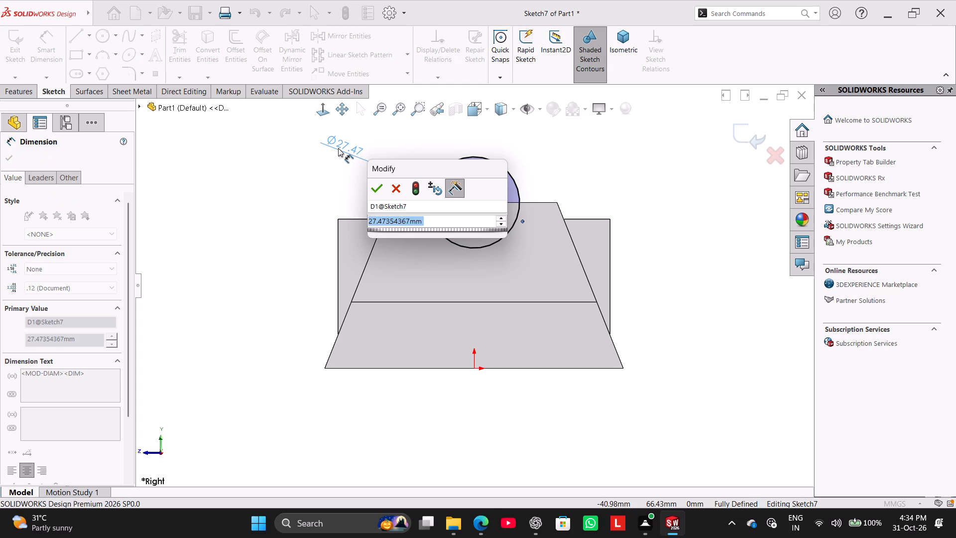
pyautogui.write('40')
pyautogui.press('Return')
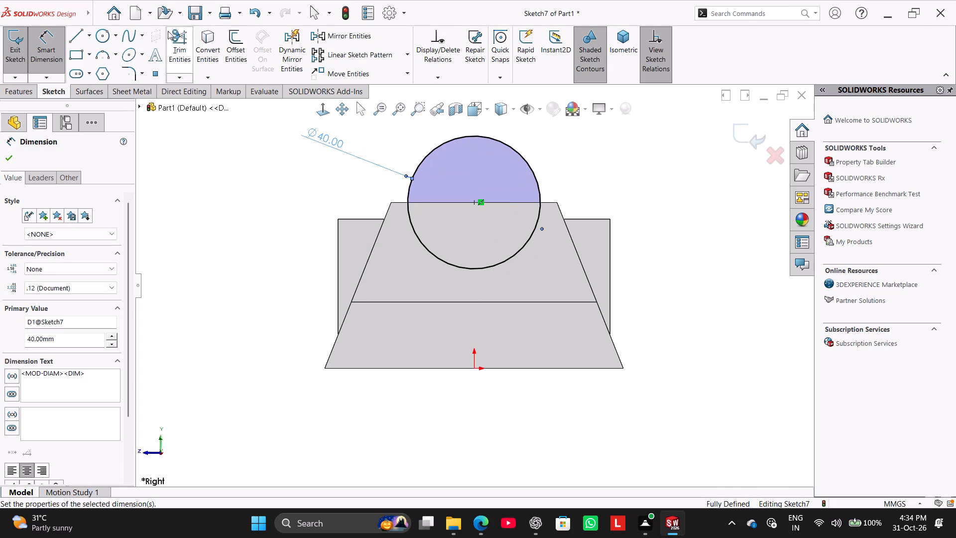
# Extrude the circle as a merged boss, mid plane from the sketch plane, with a total depth of 44 mm.
pyautogui.click(11, 91)
pyautogui.click(16, 55)
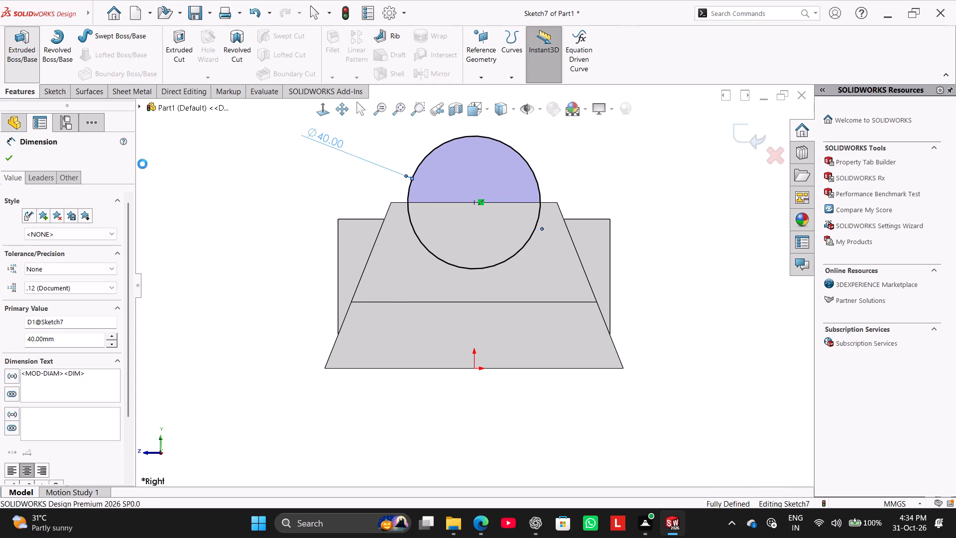
pyautogui.moveTo(217, 211); pyautogui.dragTo(230, 217, button='middle')
pyautogui.scroll(1, 225, 214)
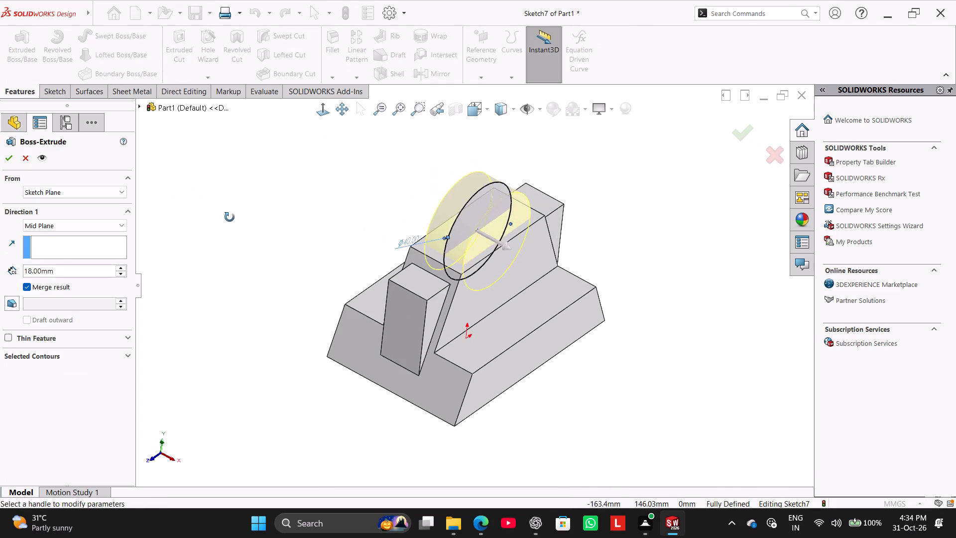
pyautogui.moveTo(230, 217); pyautogui.dragTo(232, 274, button='middle')
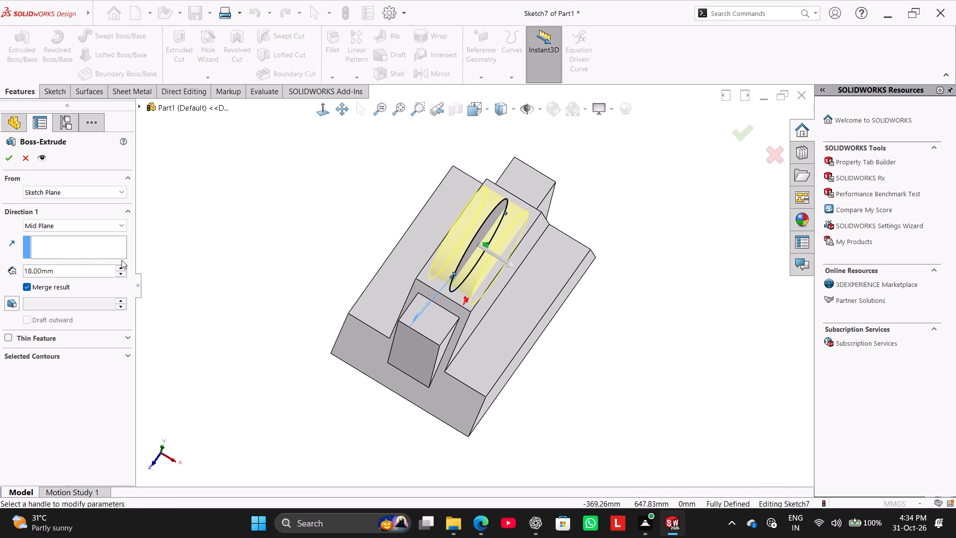
pyautogui.doubleClick(73, 267)
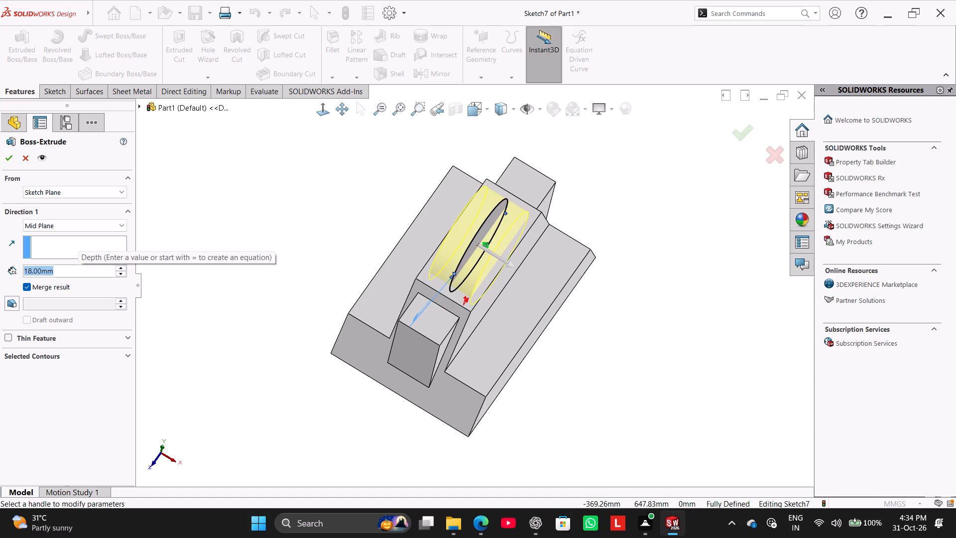
pyautogui.press('3')
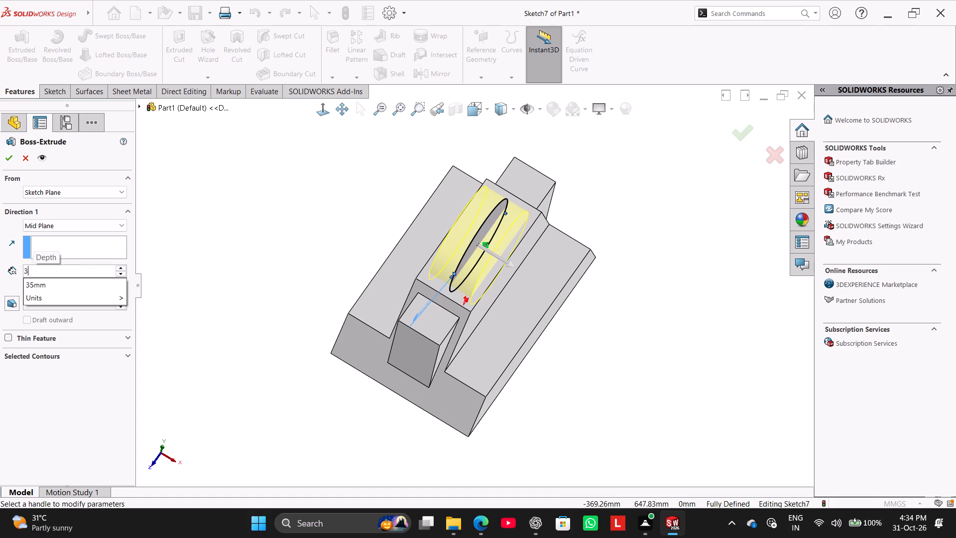
pyautogui.press('BackSpace')
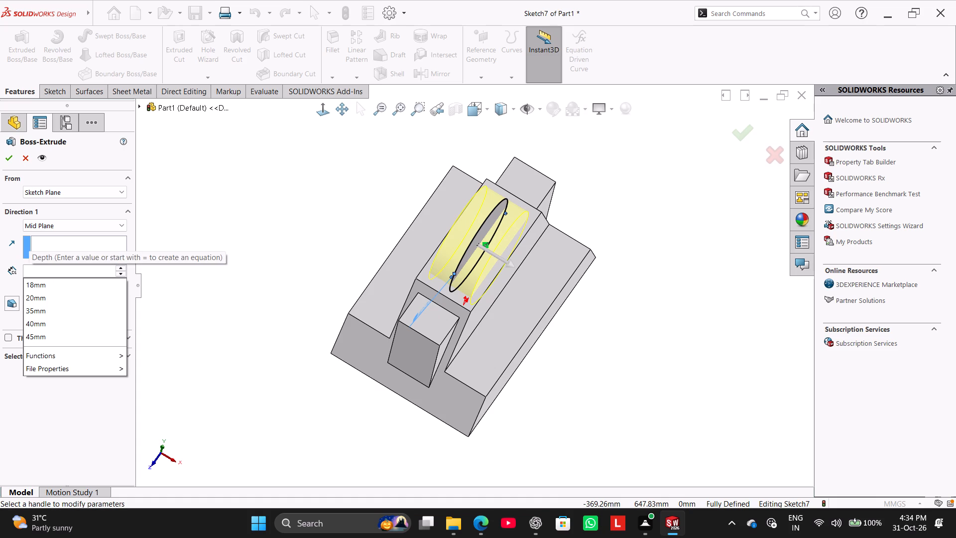
pyautogui.write('44')
pyautogui.press('Return')
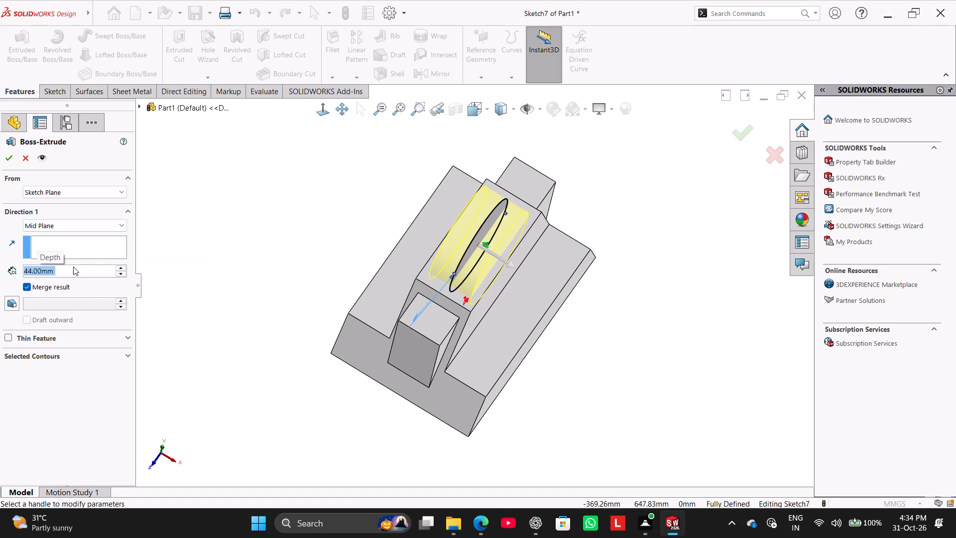
pyautogui.click(9, 156)
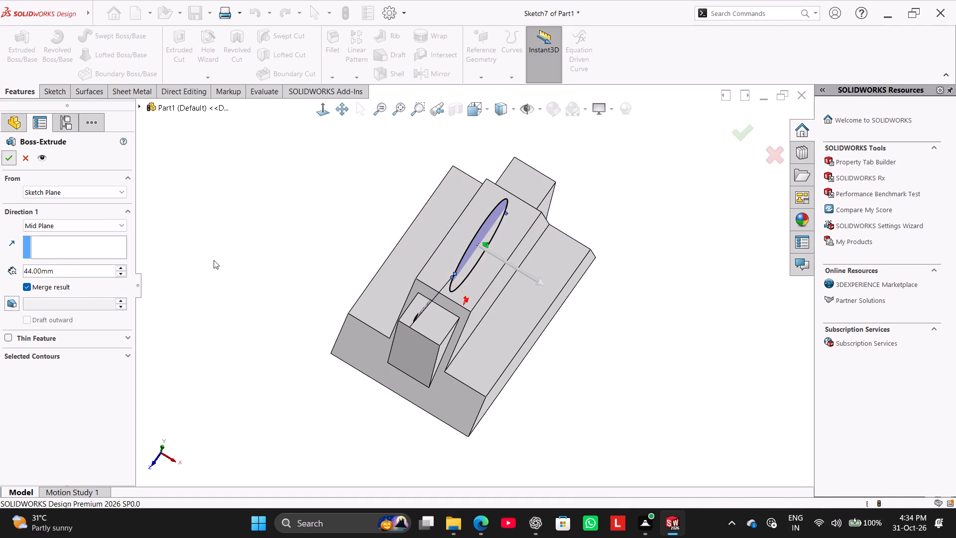
pyautogui.click(214, 260)
pyautogui.moveTo(223, 269); pyautogui.dragTo(466, 148, button='right')
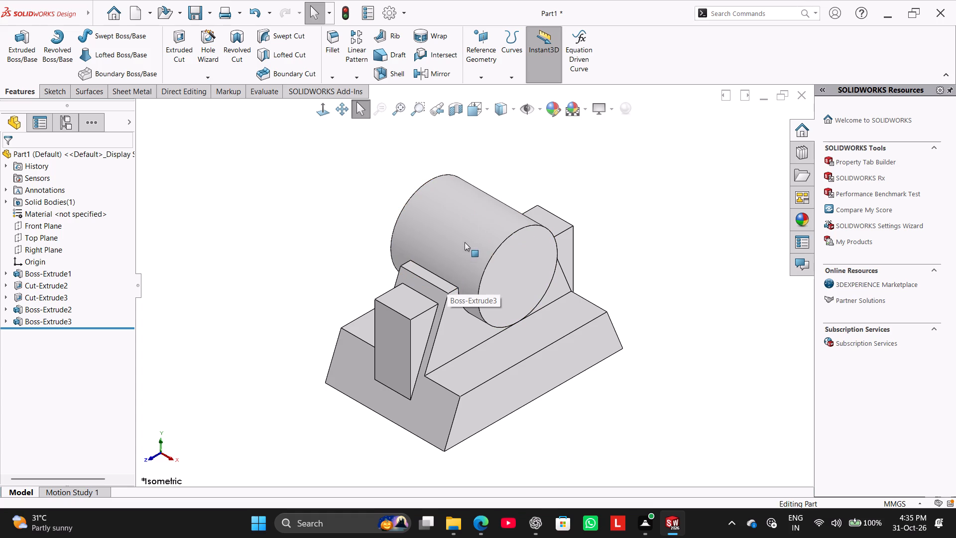
# On the Right Plane, sketch a vertical line about 19 mm long from the cylinder's upper edge, joined to a line about 15 mm long ending at its positive-Z quadrant.
pyautogui.click(318, 241)
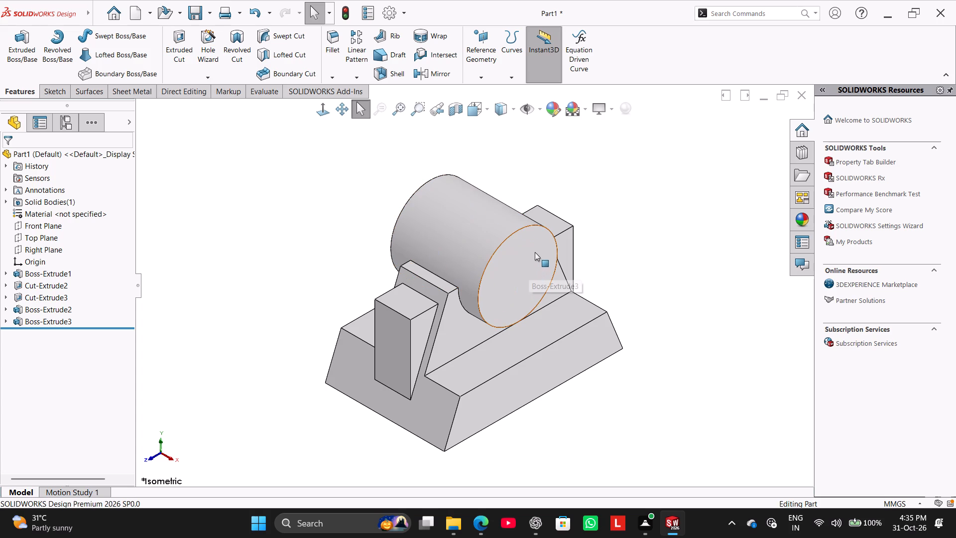
pyautogui.click(56, 246)
pyautogui.click(66, 235)
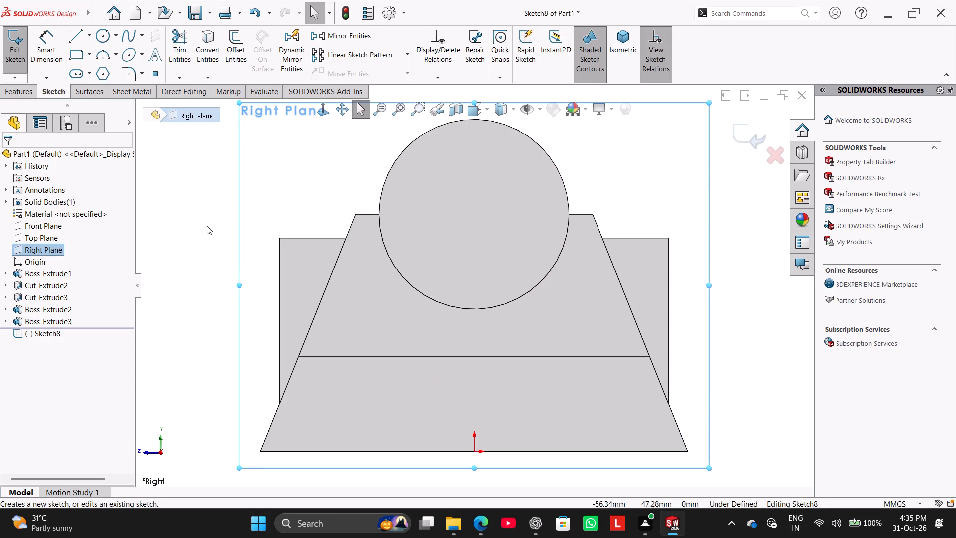
pyautogui.click(204, 221)
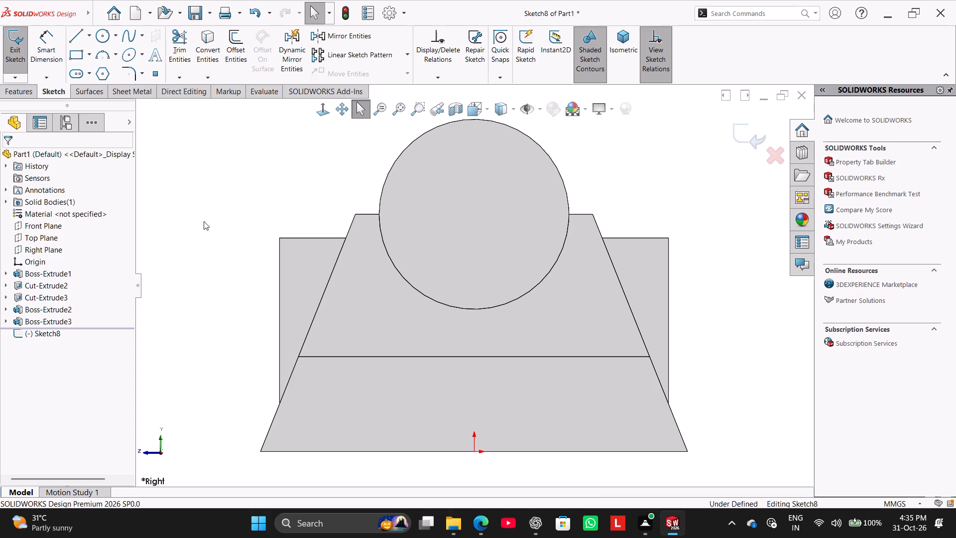
pyautogui.click(82, 29)
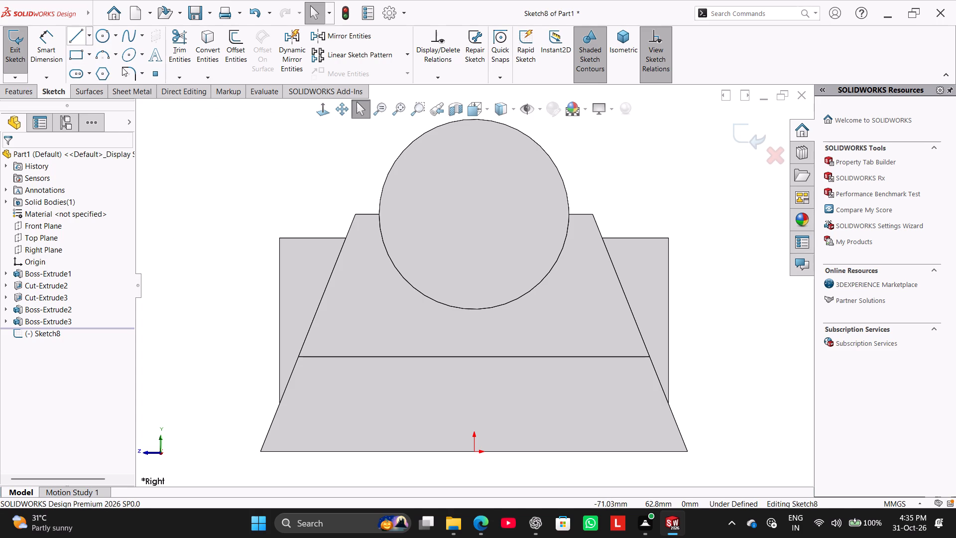
pyautogui.click(450, 123)
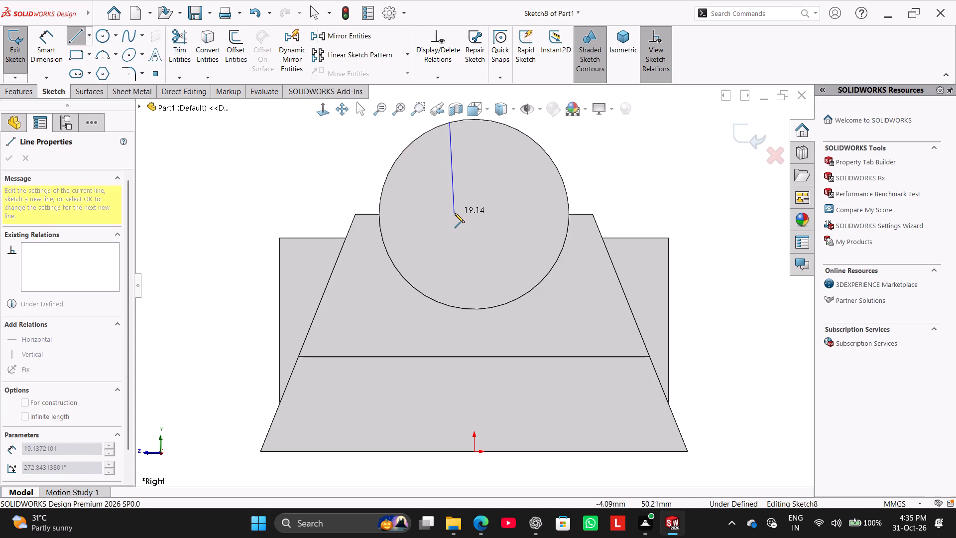
pyautogui.click(450, 211)
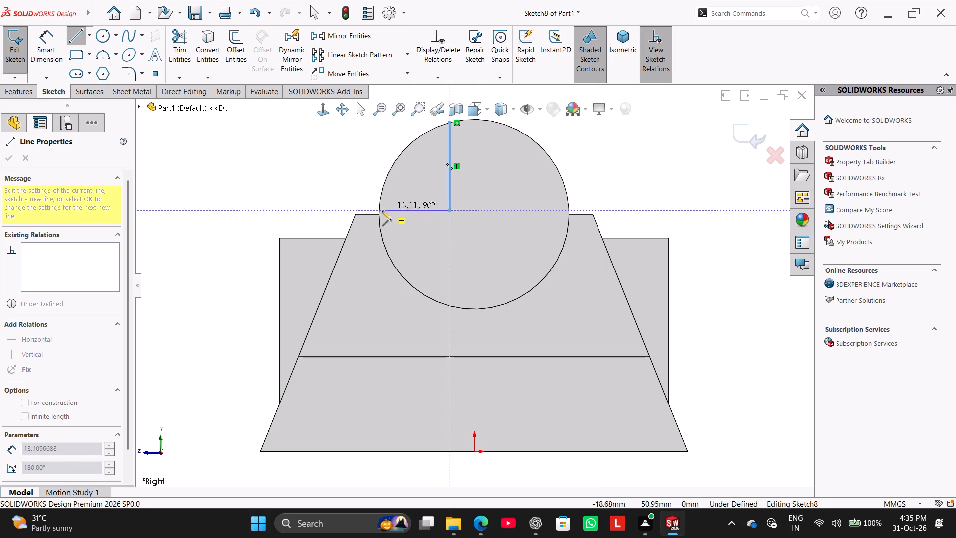
pyautogui.click(378, 215)
pyautogui.rightClick(336, 183)
pyautogui.click(356, 187)
# Make the lower sketch line horizontal.
pyautogui.click(427, 212)
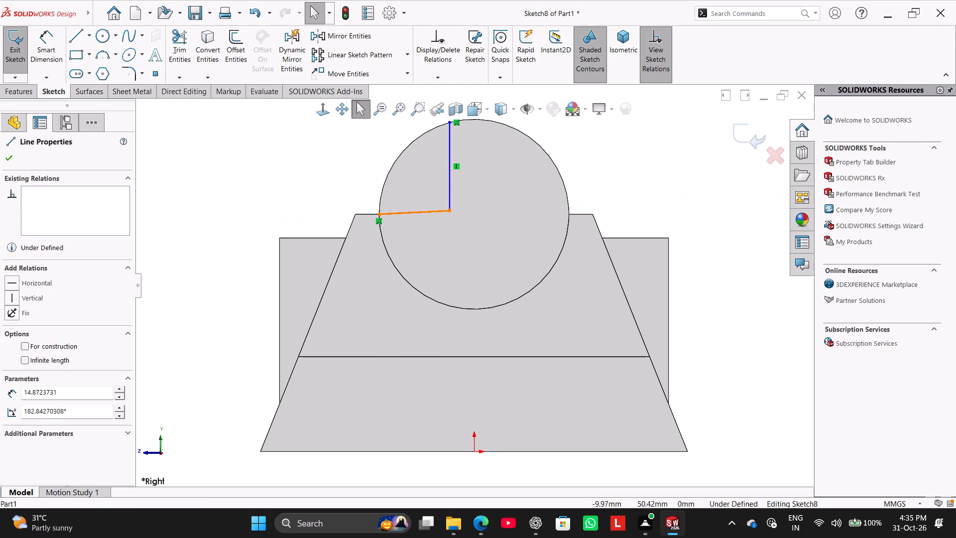
pyautogui.click(457, 169)
pyautogui.click(309, 177)
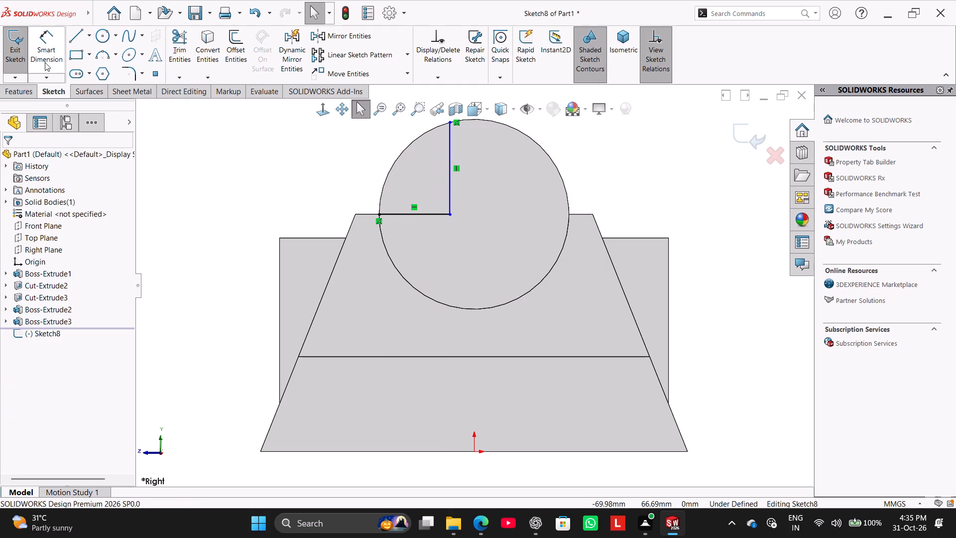
# Dimension the vertical line's distance from the origin as 16/2 (8 mm).
pyautogui.click(54, 40)
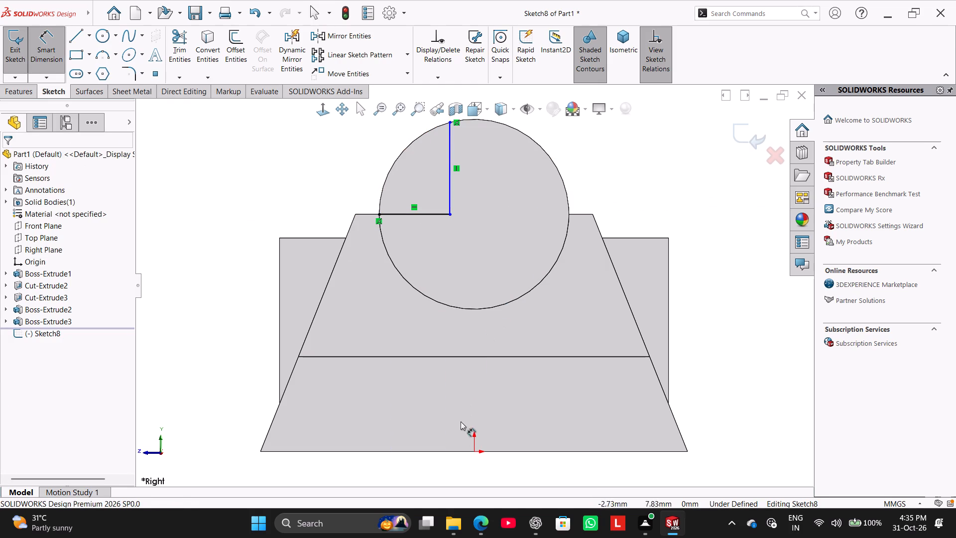
pyautogui.click(474, 453)
pyautogui.click(449, 168)
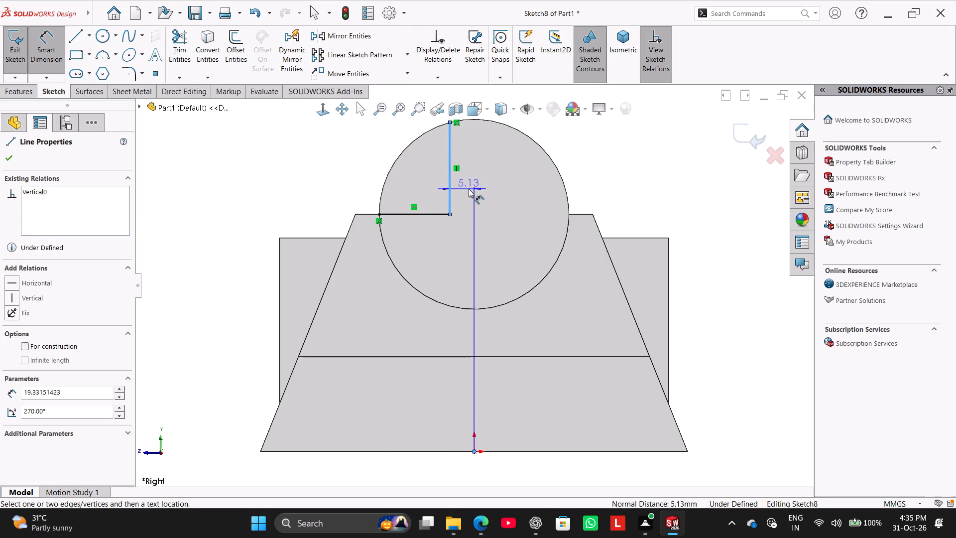
pyautogui.click(461, 199)
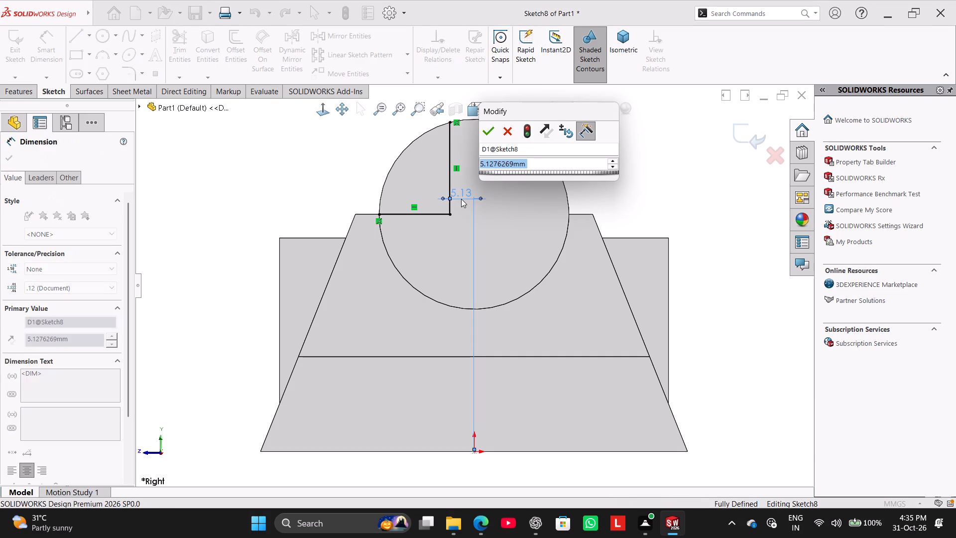
pyautogui.write('16/2')
pyautogui.press('Return')
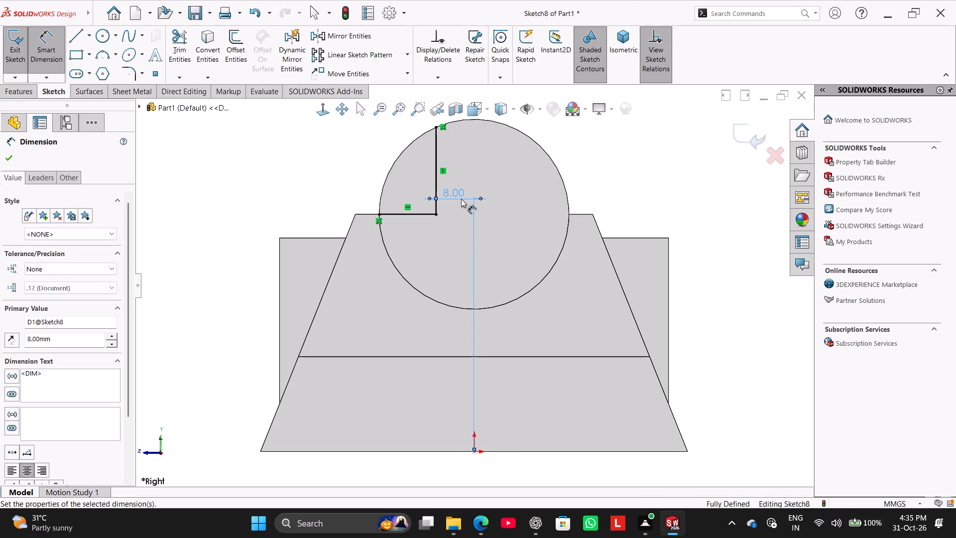
pyautogui.rightClick(260, 170)
pyautogui.click(283, 203)
# Convert the cylinder's circular edge into the sketch and trim it to the arc that closes the two-line profile.
pyautogui.moveTo(276, 198); pyautogui.dragTo(286, 204, button='middle')
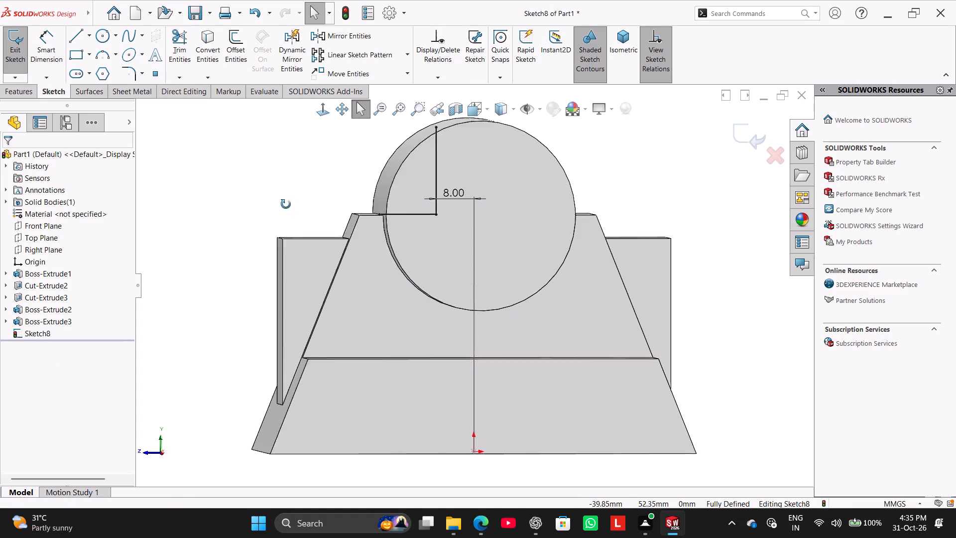
pyautogui.moveTo(286, 204); pyautogui.dragTo(303, 232, button='middle')
pyautogui.click(321, 112)
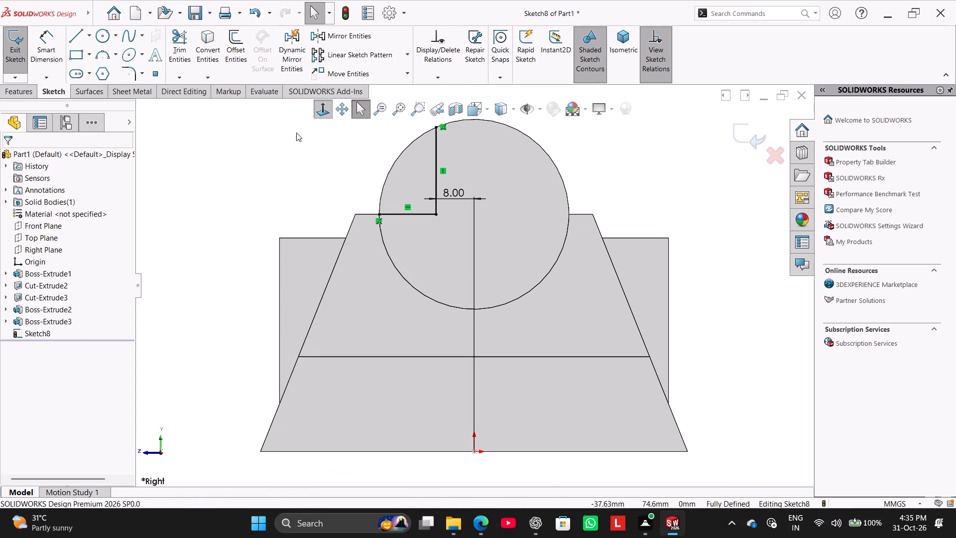
pyautogui.click(204, 50)
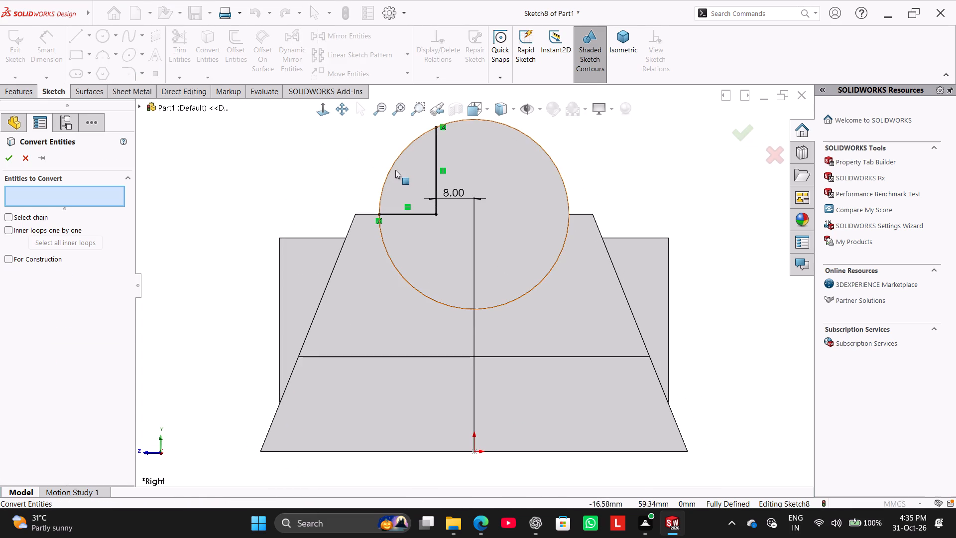
pyautogui.click(392, 169)
pyautogui.click(12, 157)
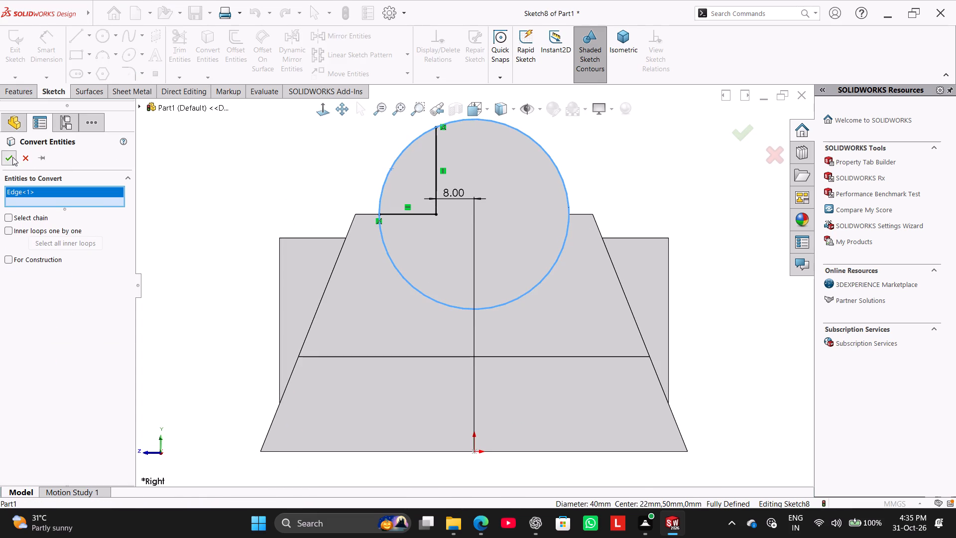
pyautogui.click(185, 46)
pyautogui.moveTo(621, 162); pyautogui.dragTo(466, 212)
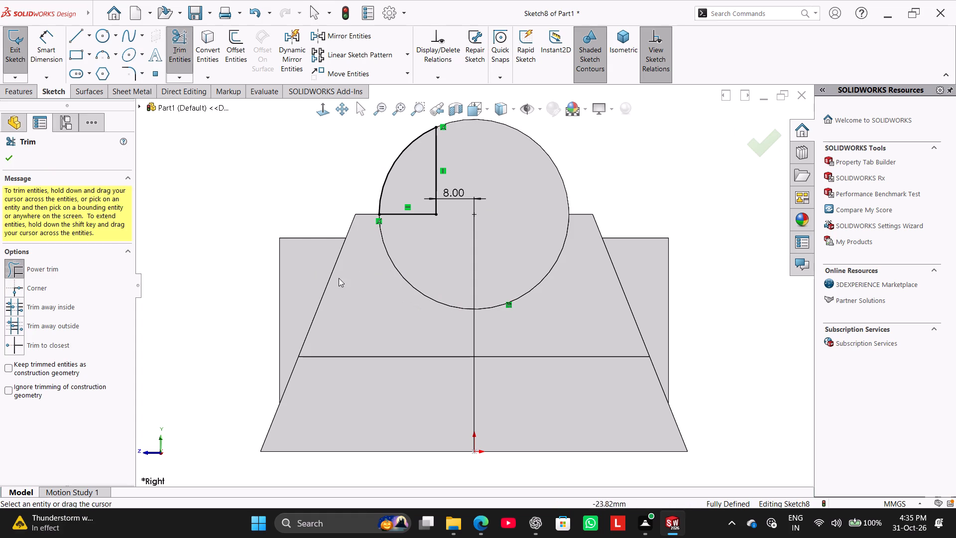
pyautogui.rightClick(263, 175)
pyautogui.click(293, 210)
# Cut the closed arc profile out of the cylinder, mid plane from the sketch plane, with a total depth of 24 mm.
pyautogui.moveTo(282, 192); pyautogui.dragTo(317, 231, button='middle')
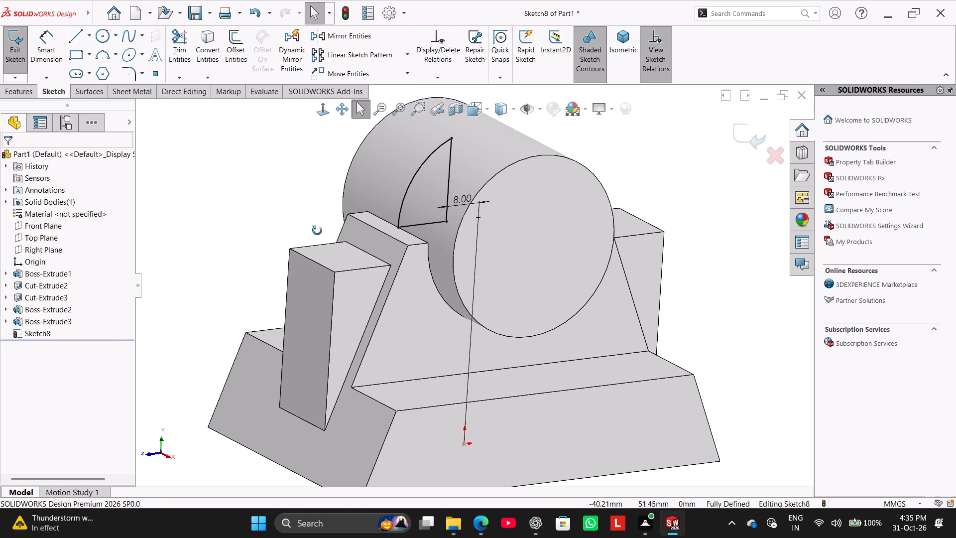
pyautogui.moveTo(317, 231); pyautogui.dragTo(316, 231, button='middle')
pyautogui.click(27, 88)
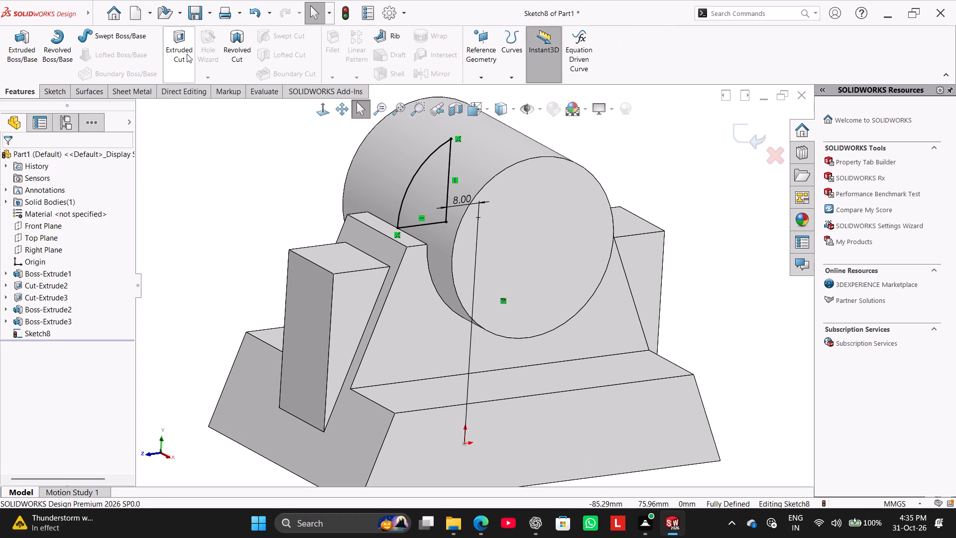
pyautogui.click(187, 54)
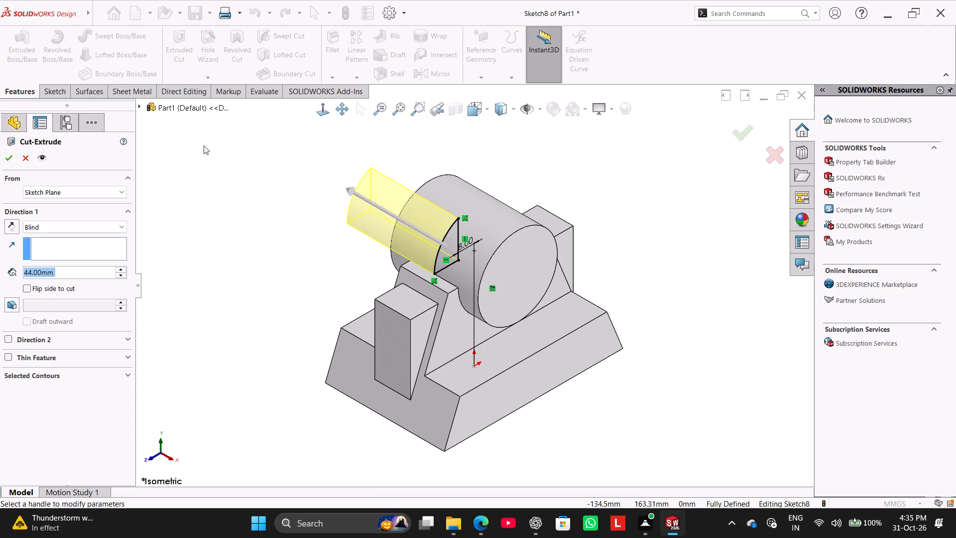
pyautogui.click(73, 225)
pyautogui.click(72, 306)
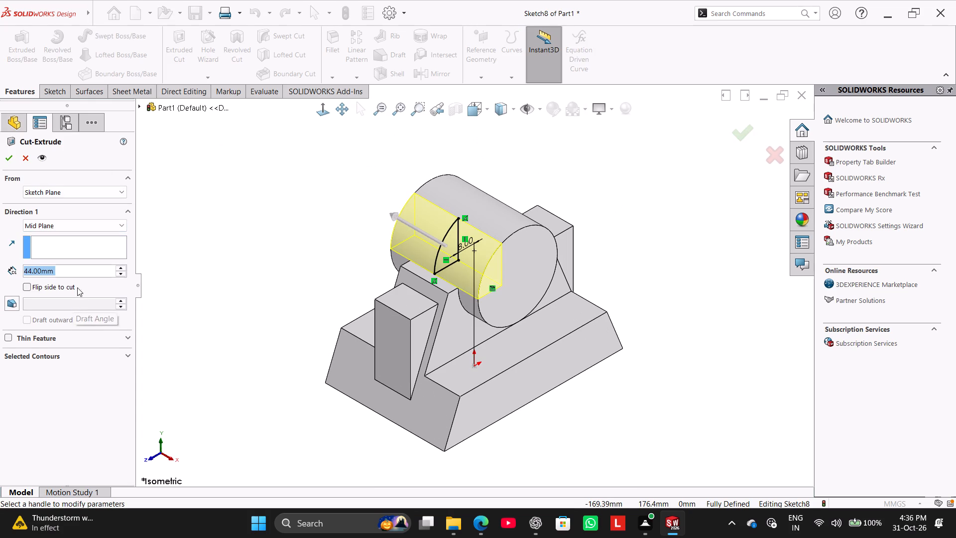
pyautogui.write('24')
pyautogui.press('Return')
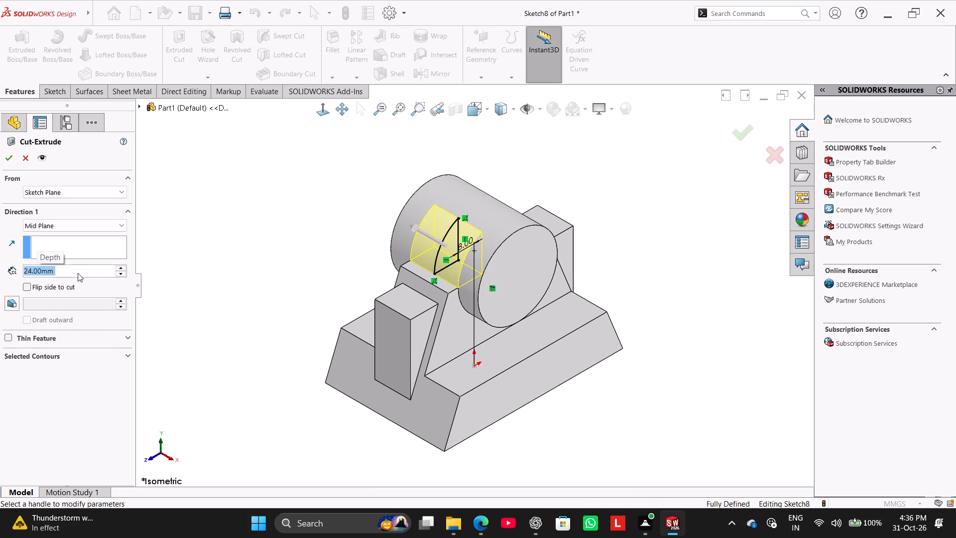
pyautogui.click(12, 157)
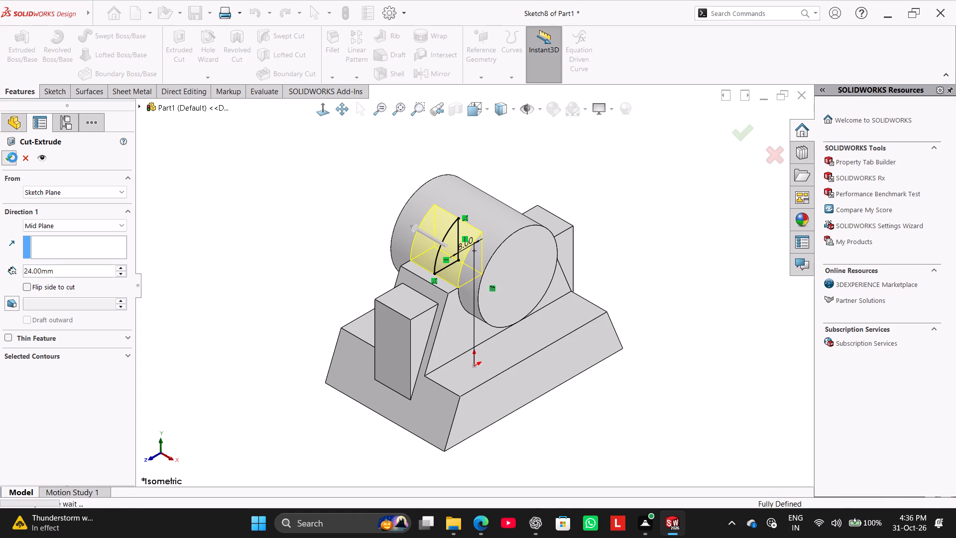
pyautogui.click(217, 181)
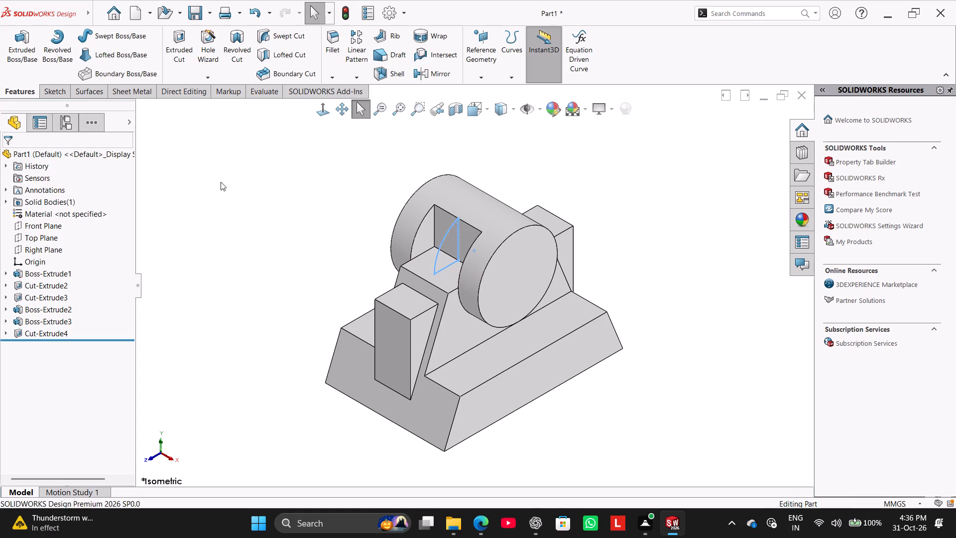
# Mirror the 24 mm pocket cut in the cylinder about the Front Plane.
pyautogui.moveTo(221, 182); pyautogui.dragTo(185, 231, button='middle')
pyautogui.moveTo(193, 231); pyautogui.dragTo(357, 143, button='right')
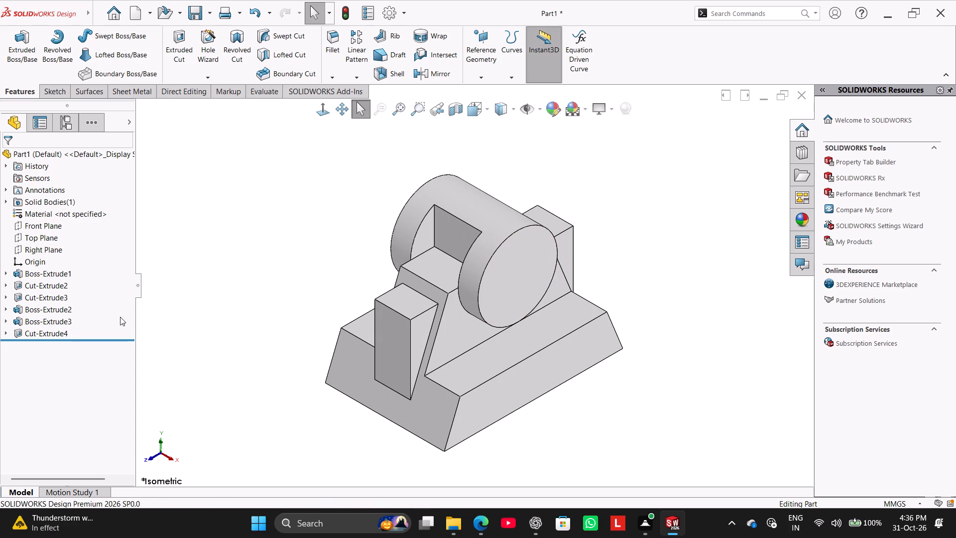
pyautogui.keyDown('ctrl'); pyautogui.click(58, 329); pyautogui.keyUp('ctrl')
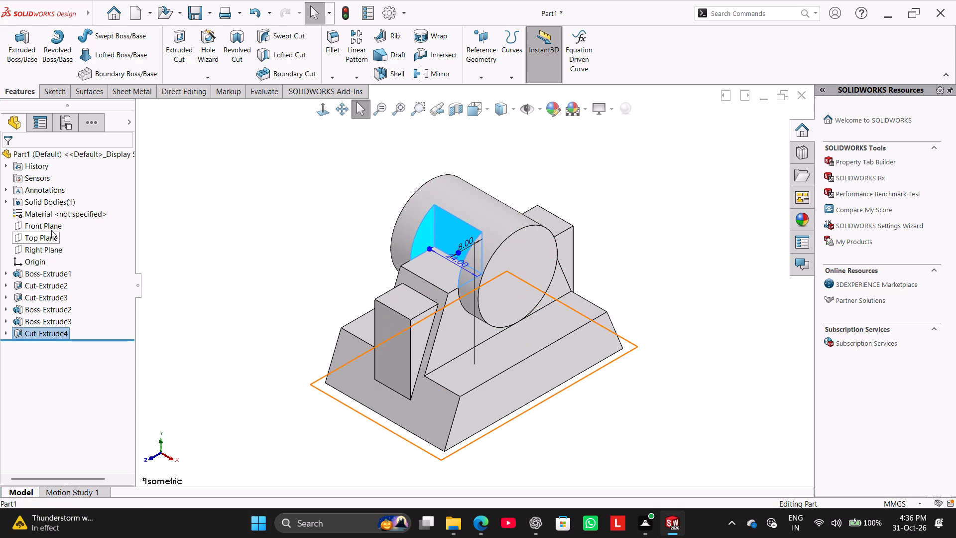
pyautogui.keyDown('ctrl'); pyautogui.click(51, 230); pyautogui.keyUp('ctrl')
pyautogui.keyDown('ctrl'); pyautogui.click(450, 79); pyautogui.keyUp('ctrl')
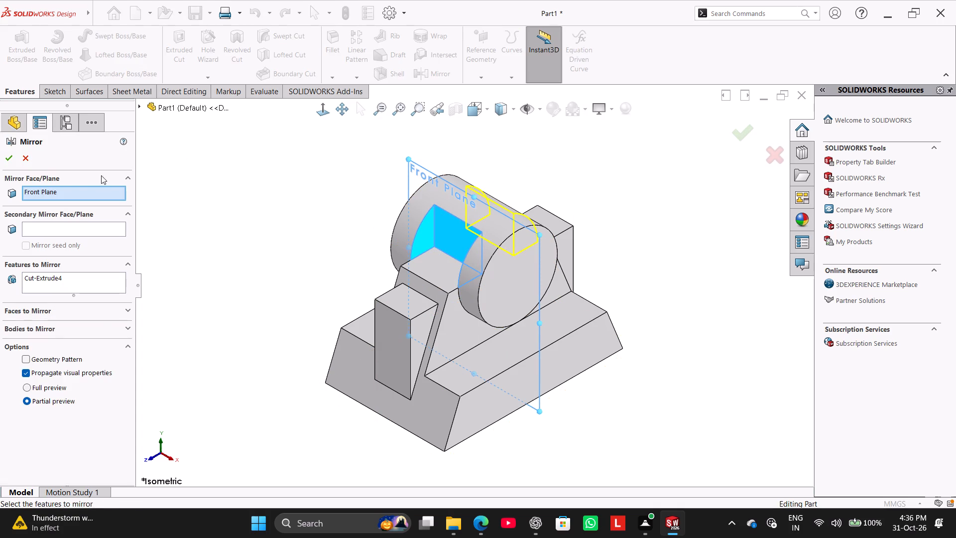
pyautogui.click(15, 159)
pyautogui.click(213, 163)
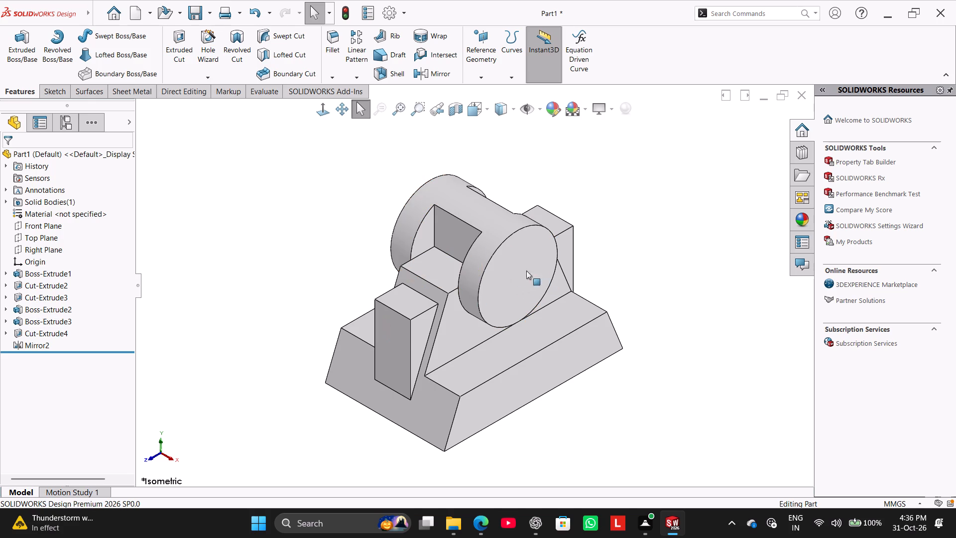
# On the Right Plane, sketch a circle about 10.6 mm in diameter centred on the cylinder's axis.
pyautogui.click(46, 248)
pyautogui.click(60, 230)
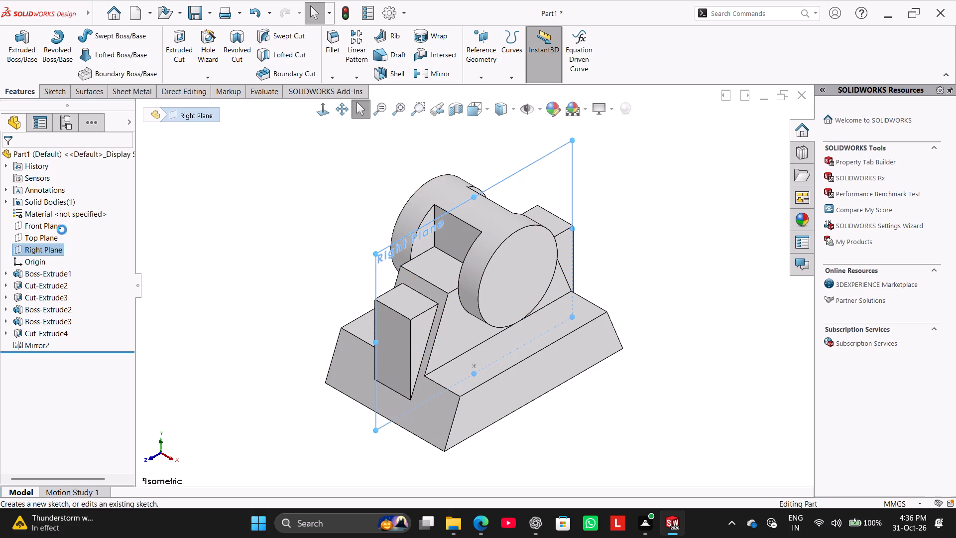
pyautogui.click(103, 34)
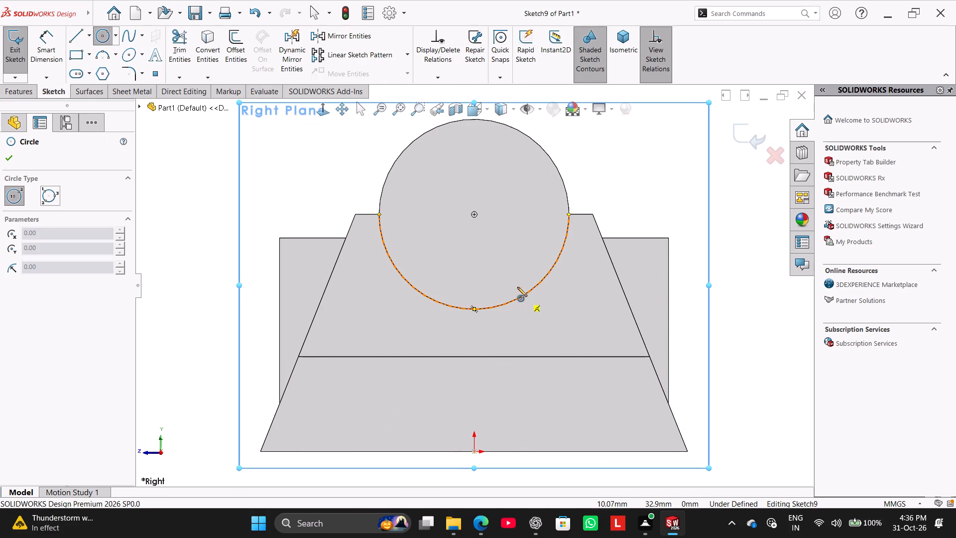
pyautogui.click(473, 214)
pyautogui.click(480, 239)
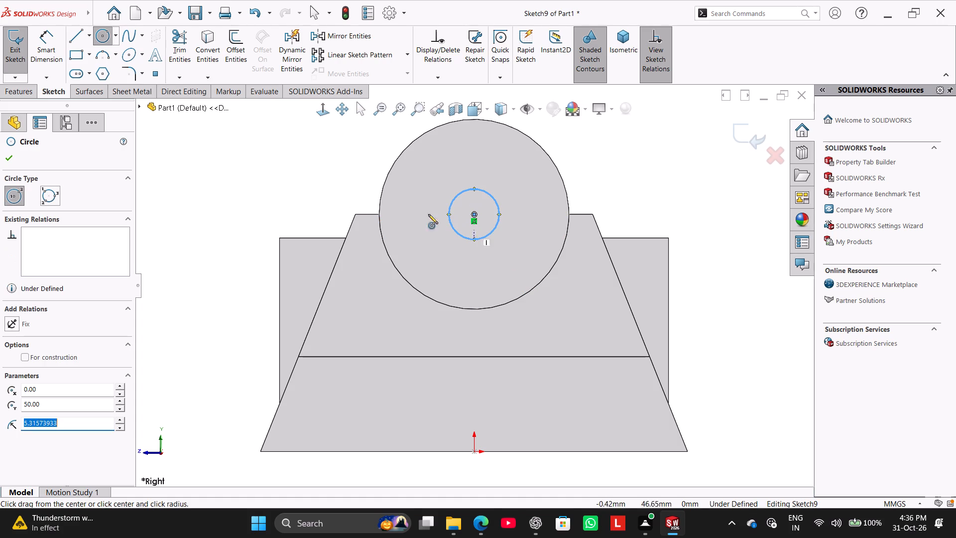
# Dimension the new circle's diameter as 16 mm and exit the sketch.
pyautogui.click(61, 44)
pyautogui.moveTo(452, 197); pyautogui.dragTo(446, 192)
pyautogui.click(335, 145)
pyautogui.press('1')
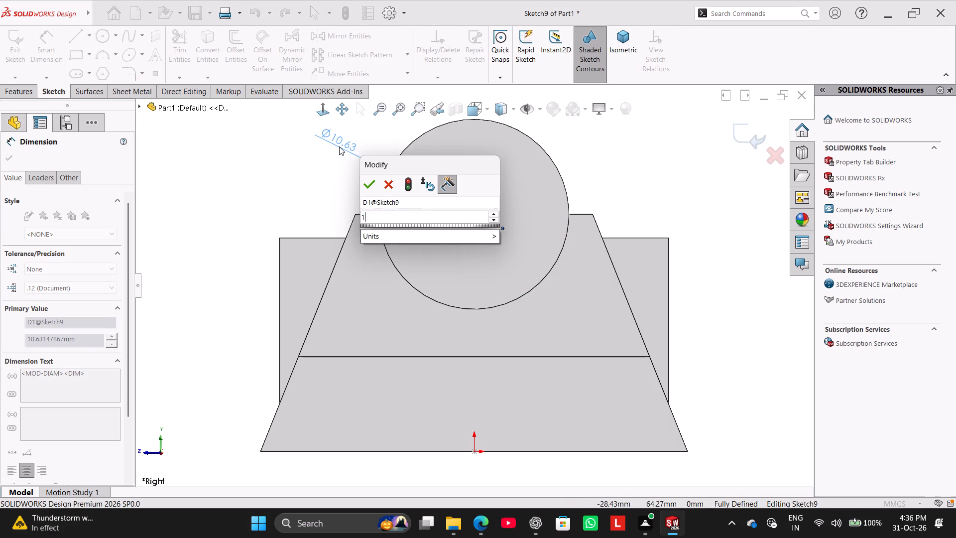
pyautogui.press('6')
pyautogui.press('Return')
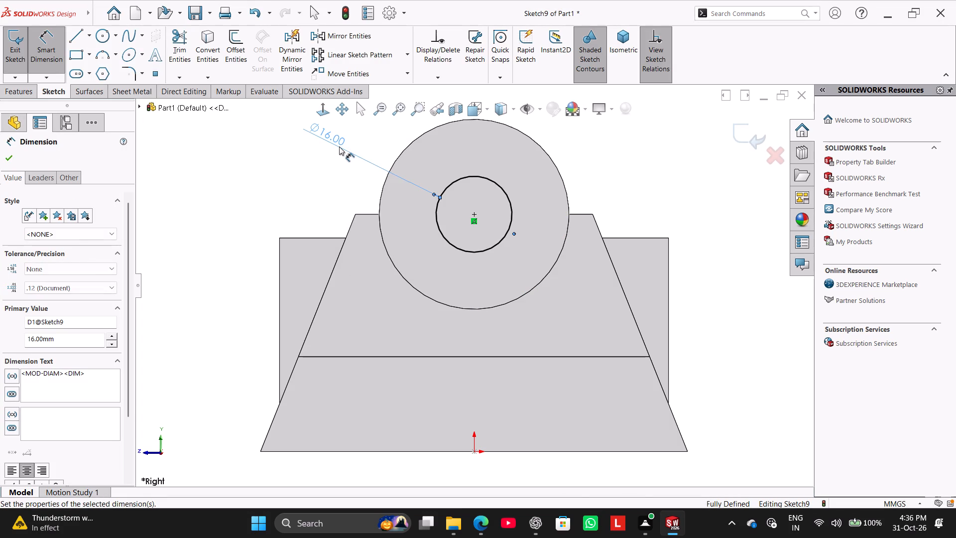
pyautogui.rightClick(216, 200)
pyautogui.click(237, 235)
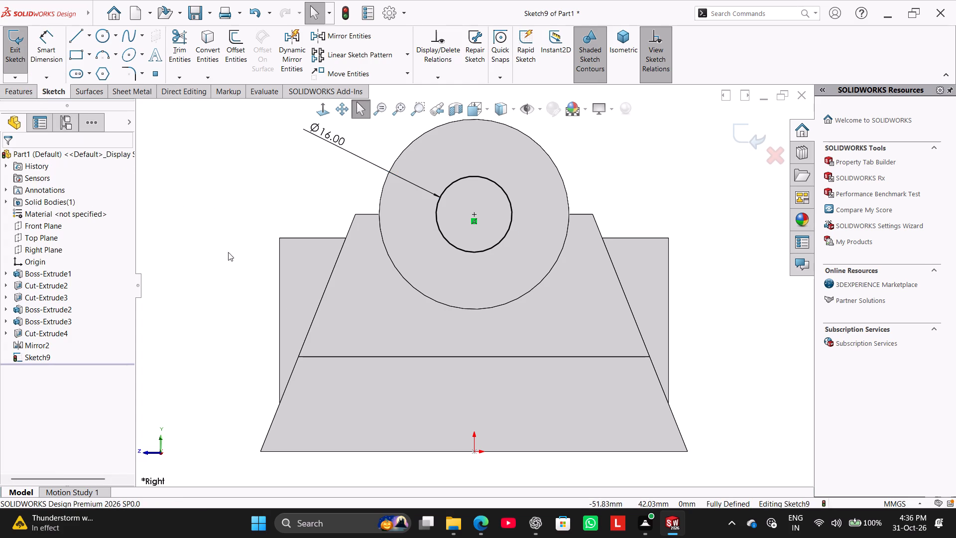
pyautogui.moveTo(197, 271); pyautogui.dragTo(284, 172, button='right')
pyautogui.moveTo(217, 239); pyautogui.dragTo(332, 172, button='right')
pyautogui.click(273, 203)
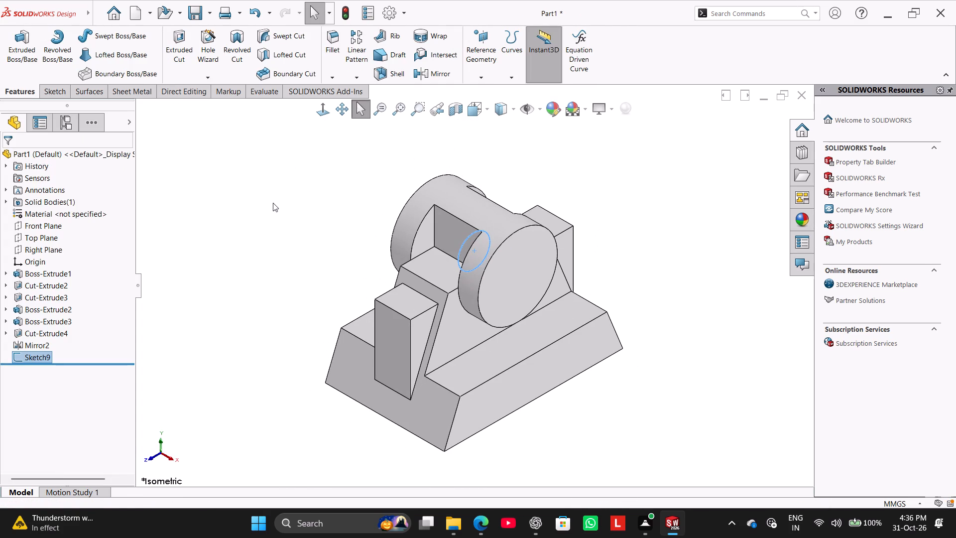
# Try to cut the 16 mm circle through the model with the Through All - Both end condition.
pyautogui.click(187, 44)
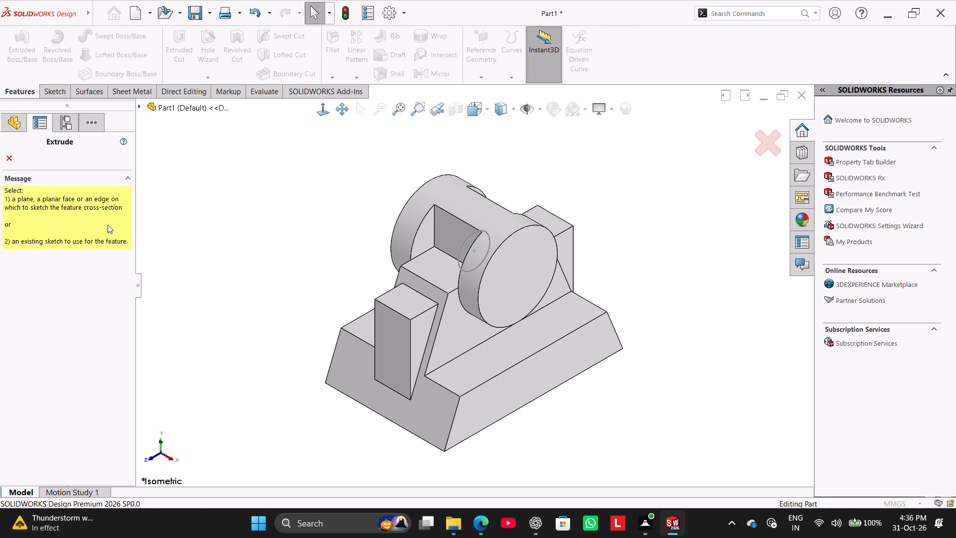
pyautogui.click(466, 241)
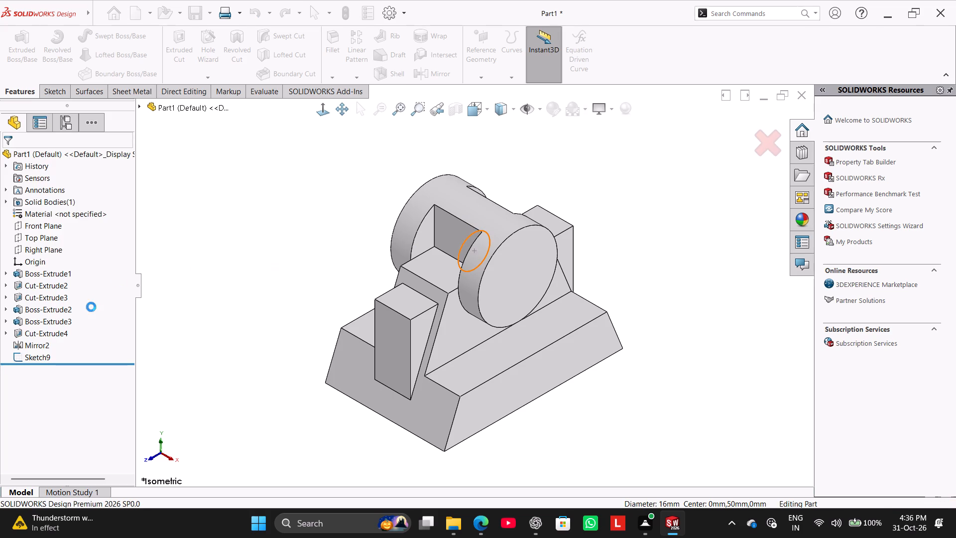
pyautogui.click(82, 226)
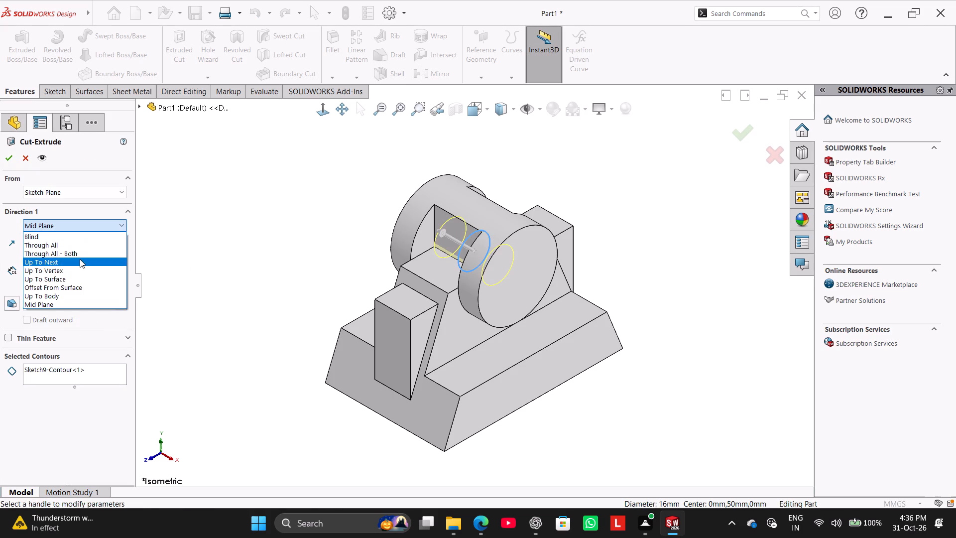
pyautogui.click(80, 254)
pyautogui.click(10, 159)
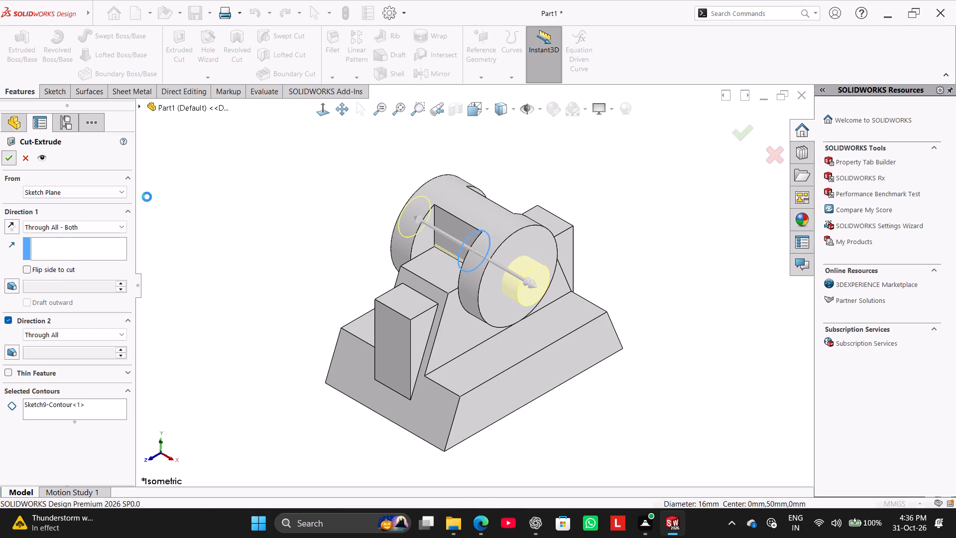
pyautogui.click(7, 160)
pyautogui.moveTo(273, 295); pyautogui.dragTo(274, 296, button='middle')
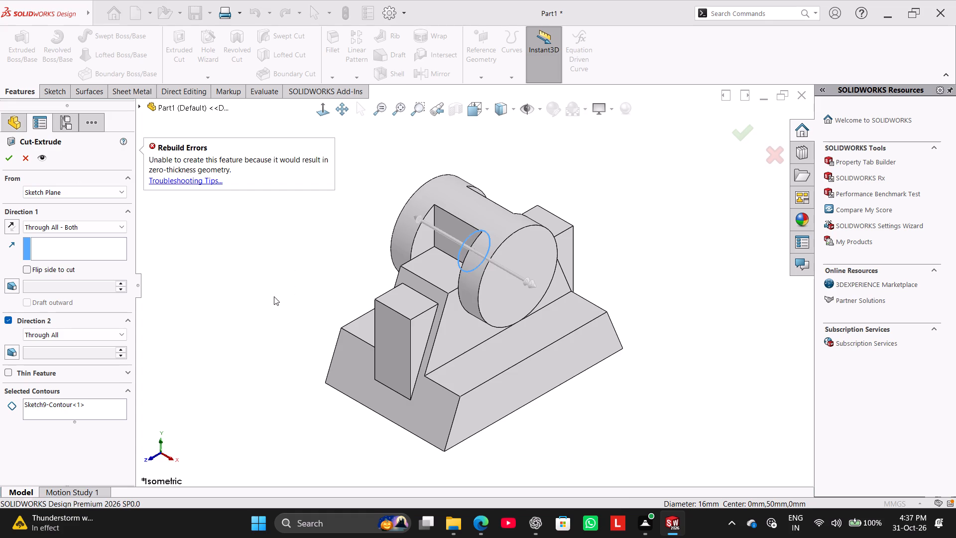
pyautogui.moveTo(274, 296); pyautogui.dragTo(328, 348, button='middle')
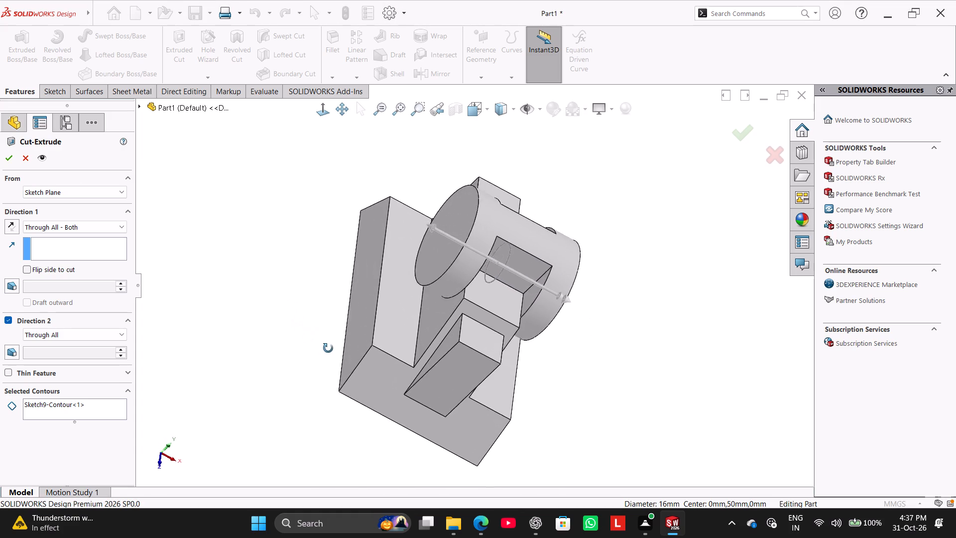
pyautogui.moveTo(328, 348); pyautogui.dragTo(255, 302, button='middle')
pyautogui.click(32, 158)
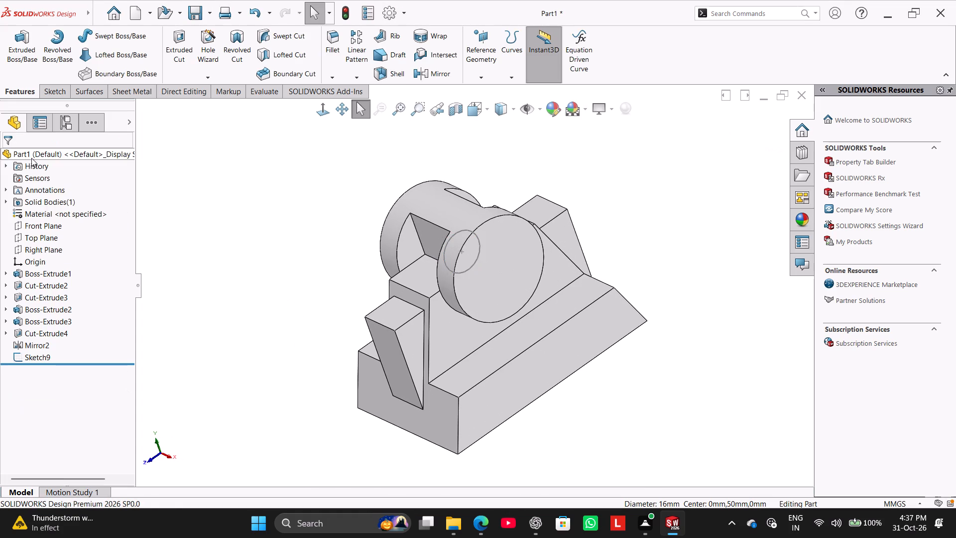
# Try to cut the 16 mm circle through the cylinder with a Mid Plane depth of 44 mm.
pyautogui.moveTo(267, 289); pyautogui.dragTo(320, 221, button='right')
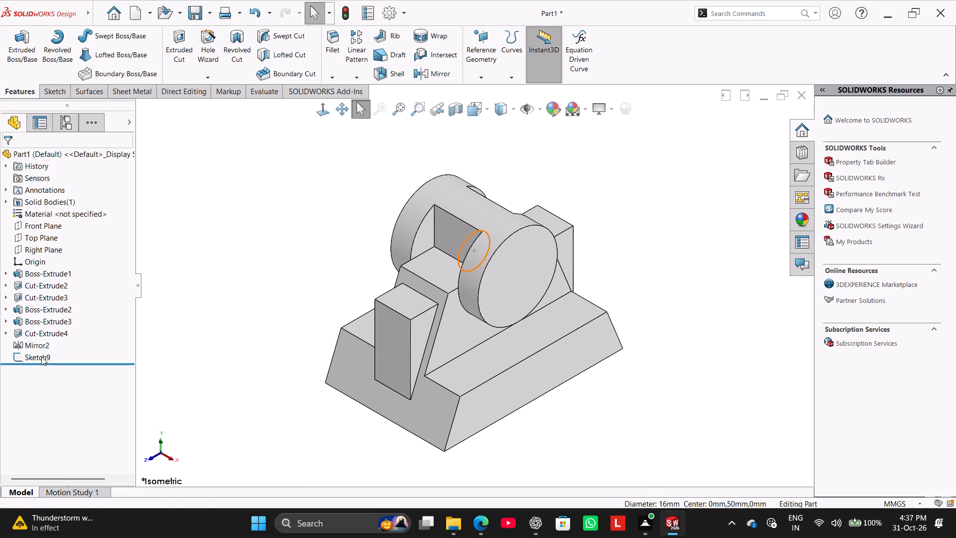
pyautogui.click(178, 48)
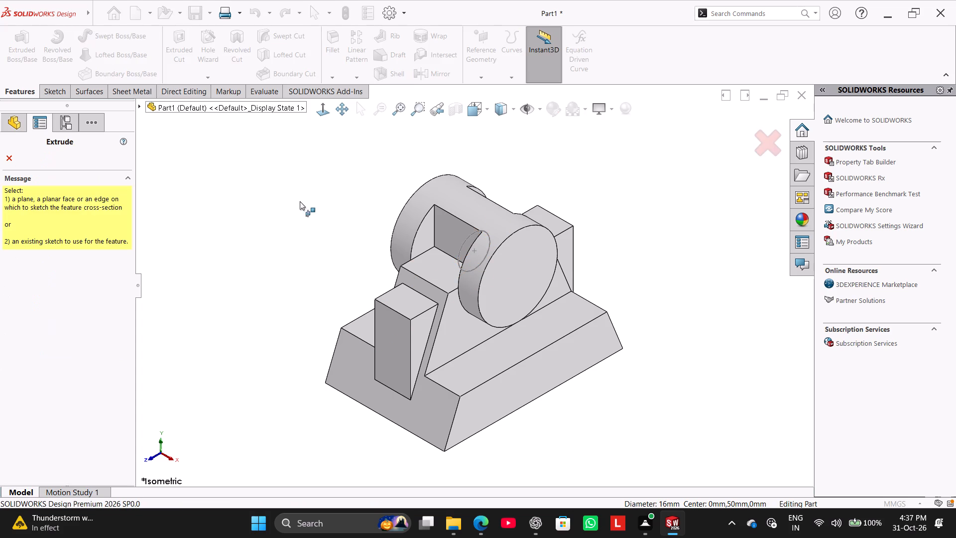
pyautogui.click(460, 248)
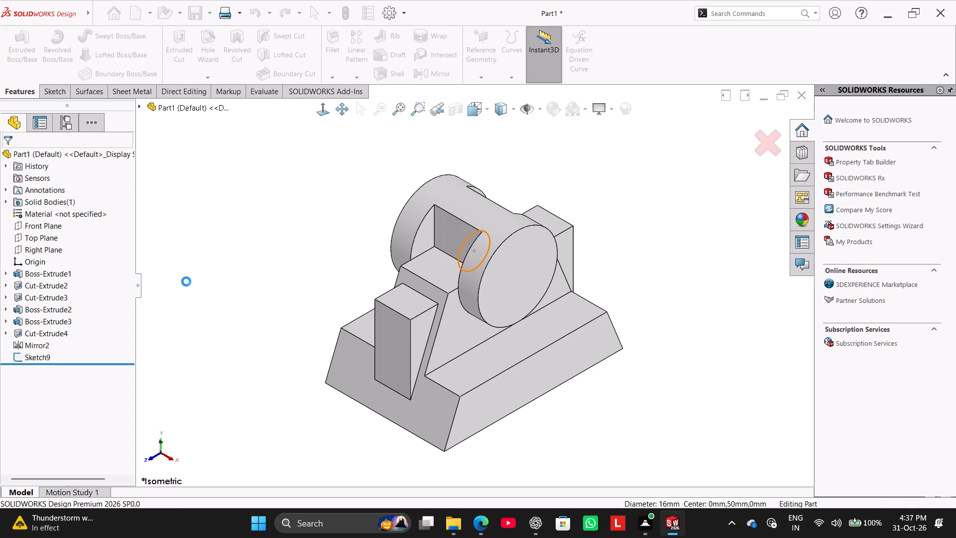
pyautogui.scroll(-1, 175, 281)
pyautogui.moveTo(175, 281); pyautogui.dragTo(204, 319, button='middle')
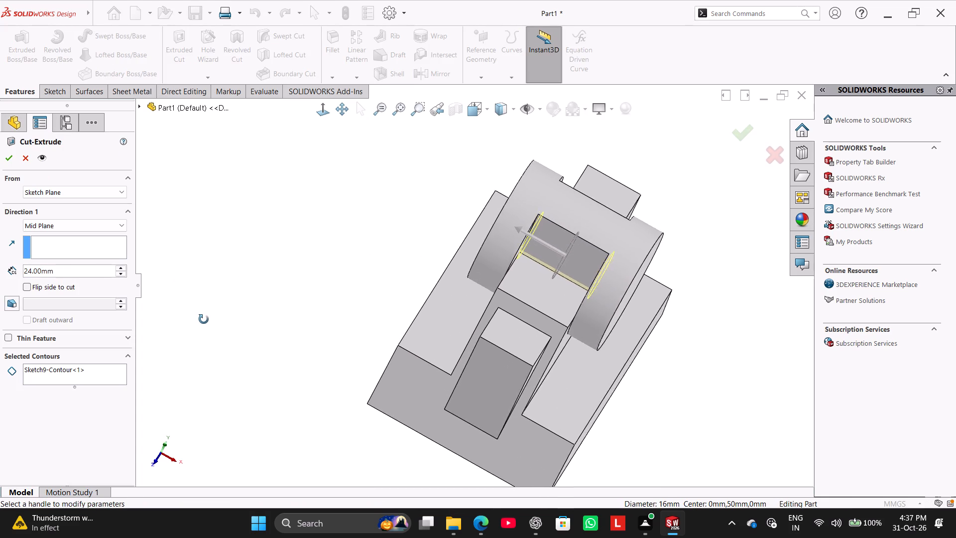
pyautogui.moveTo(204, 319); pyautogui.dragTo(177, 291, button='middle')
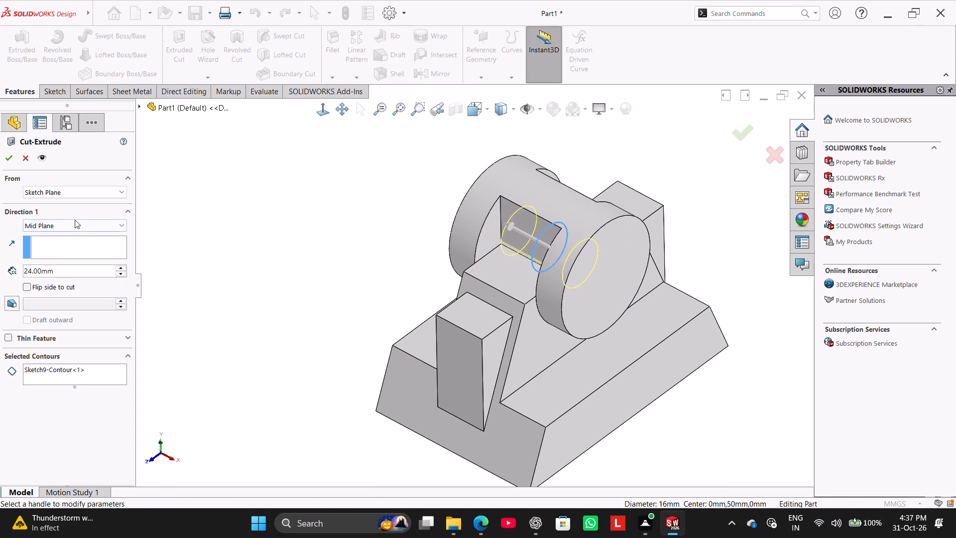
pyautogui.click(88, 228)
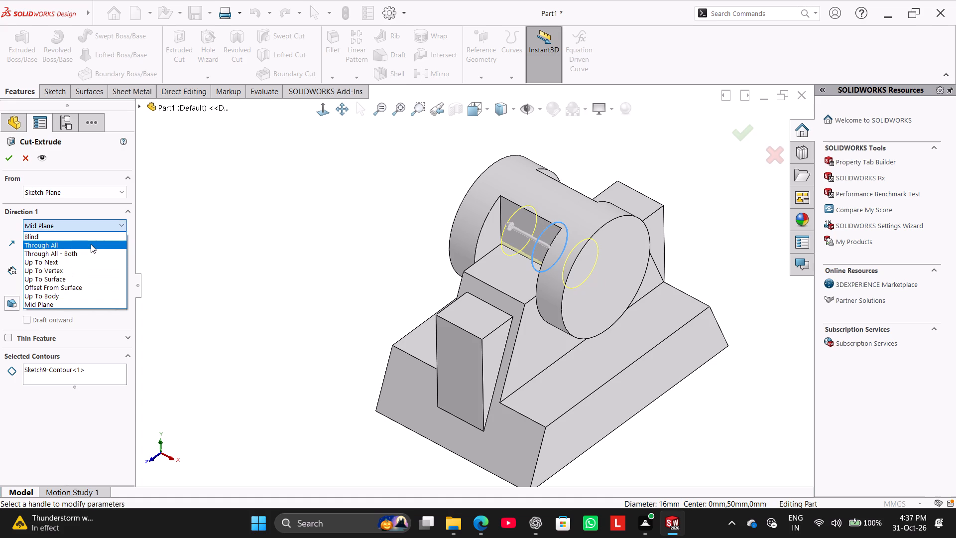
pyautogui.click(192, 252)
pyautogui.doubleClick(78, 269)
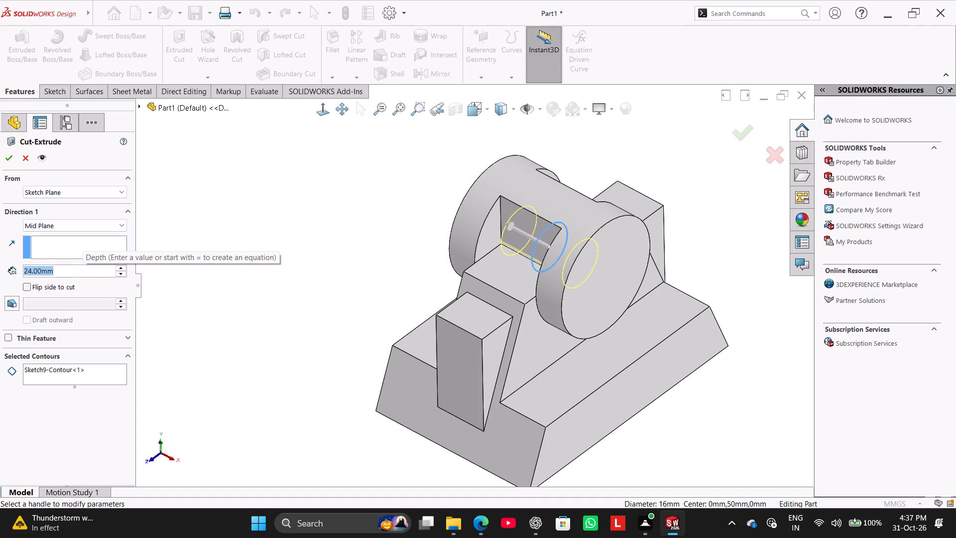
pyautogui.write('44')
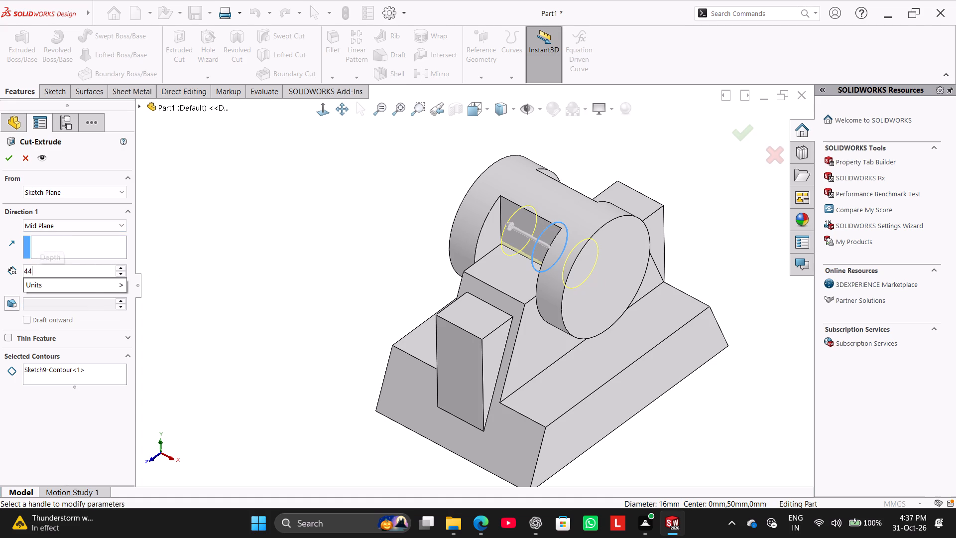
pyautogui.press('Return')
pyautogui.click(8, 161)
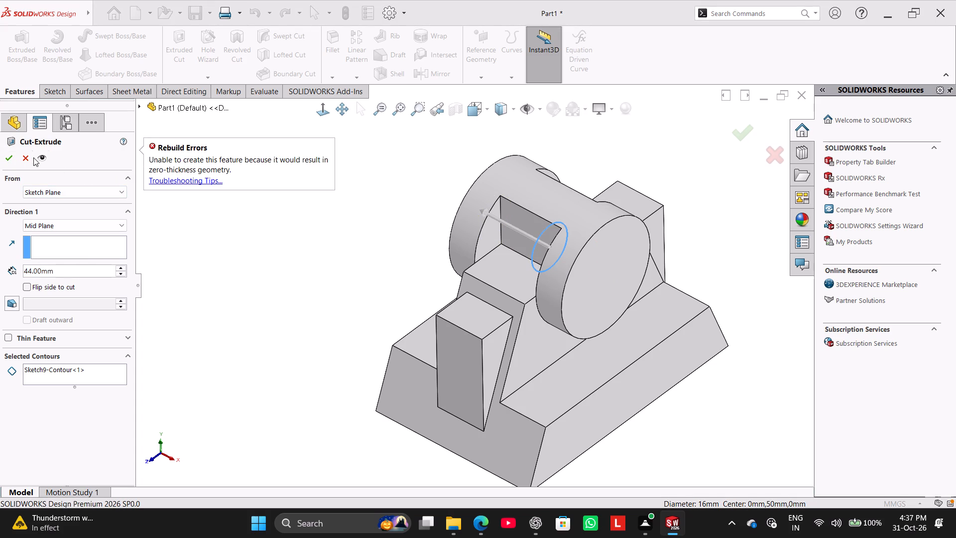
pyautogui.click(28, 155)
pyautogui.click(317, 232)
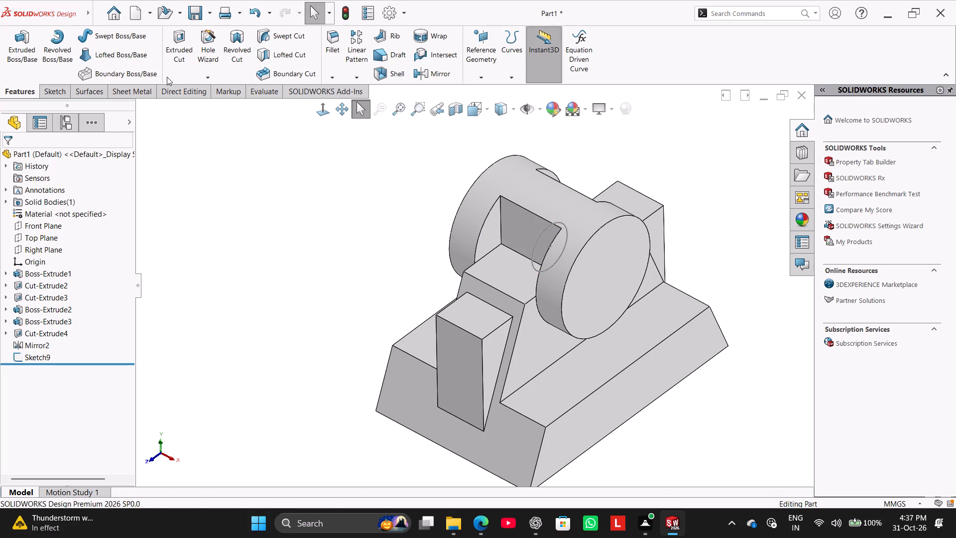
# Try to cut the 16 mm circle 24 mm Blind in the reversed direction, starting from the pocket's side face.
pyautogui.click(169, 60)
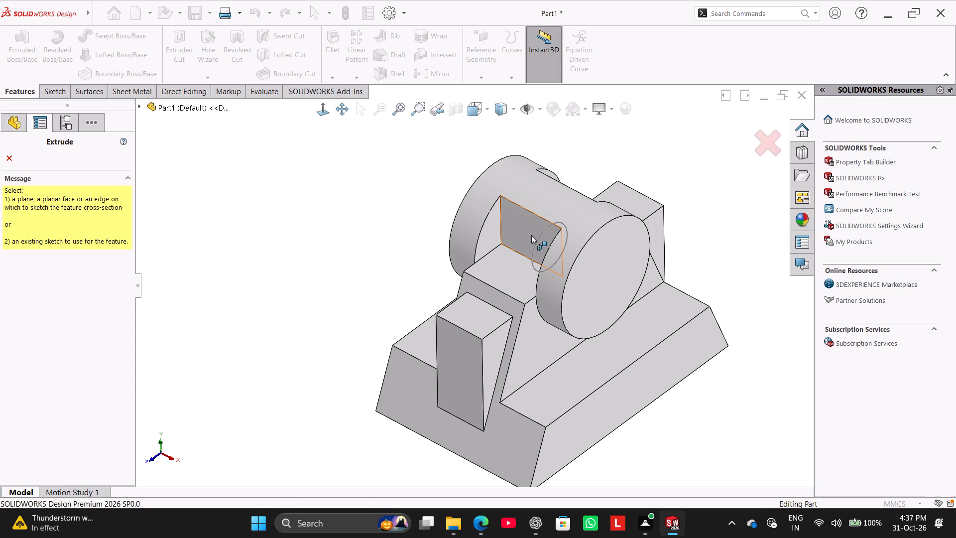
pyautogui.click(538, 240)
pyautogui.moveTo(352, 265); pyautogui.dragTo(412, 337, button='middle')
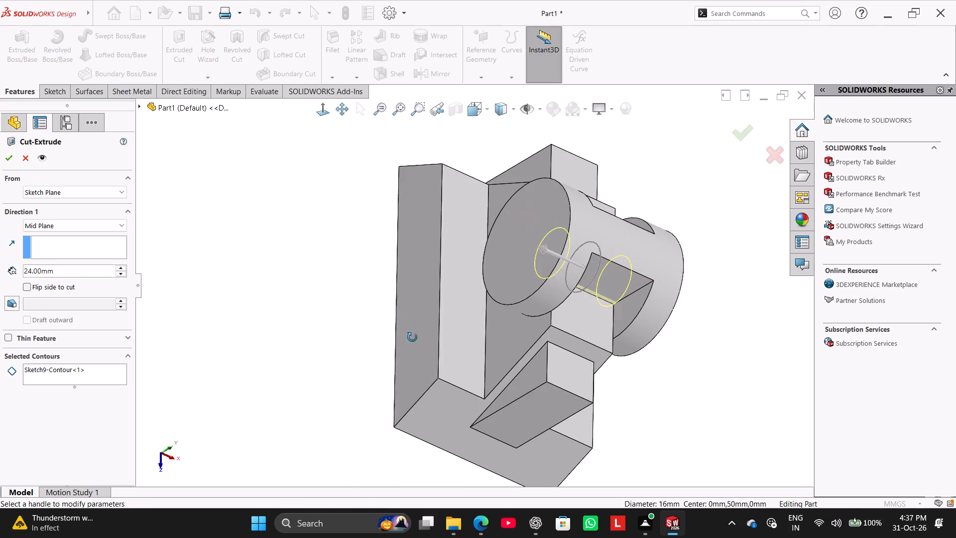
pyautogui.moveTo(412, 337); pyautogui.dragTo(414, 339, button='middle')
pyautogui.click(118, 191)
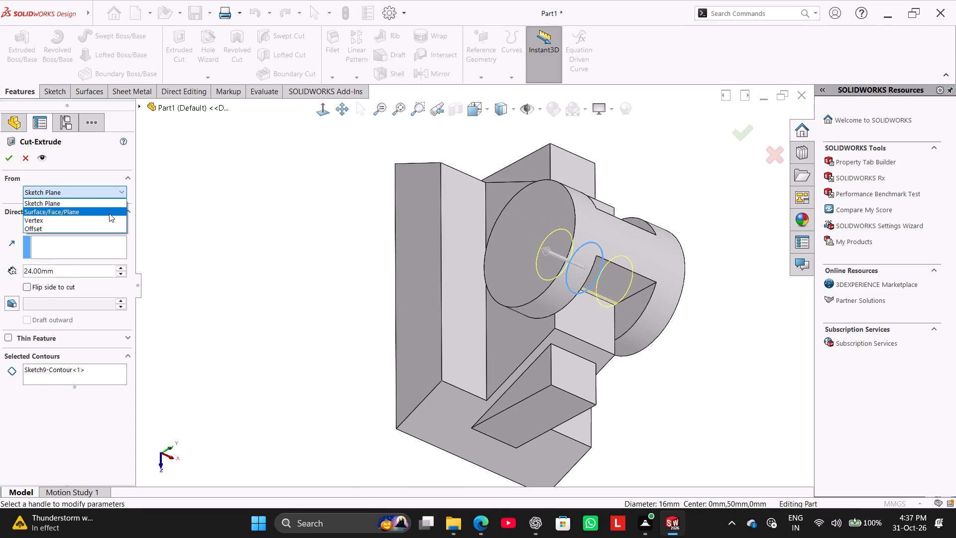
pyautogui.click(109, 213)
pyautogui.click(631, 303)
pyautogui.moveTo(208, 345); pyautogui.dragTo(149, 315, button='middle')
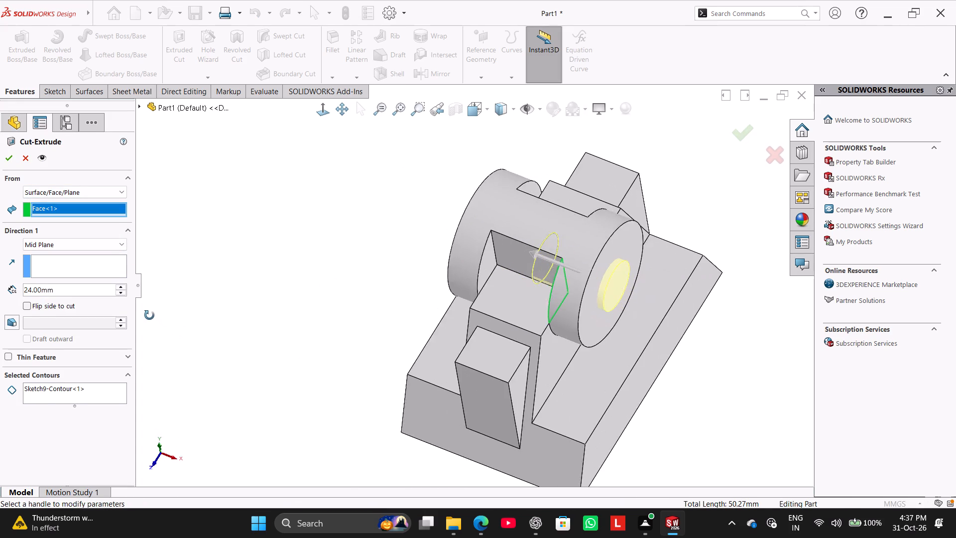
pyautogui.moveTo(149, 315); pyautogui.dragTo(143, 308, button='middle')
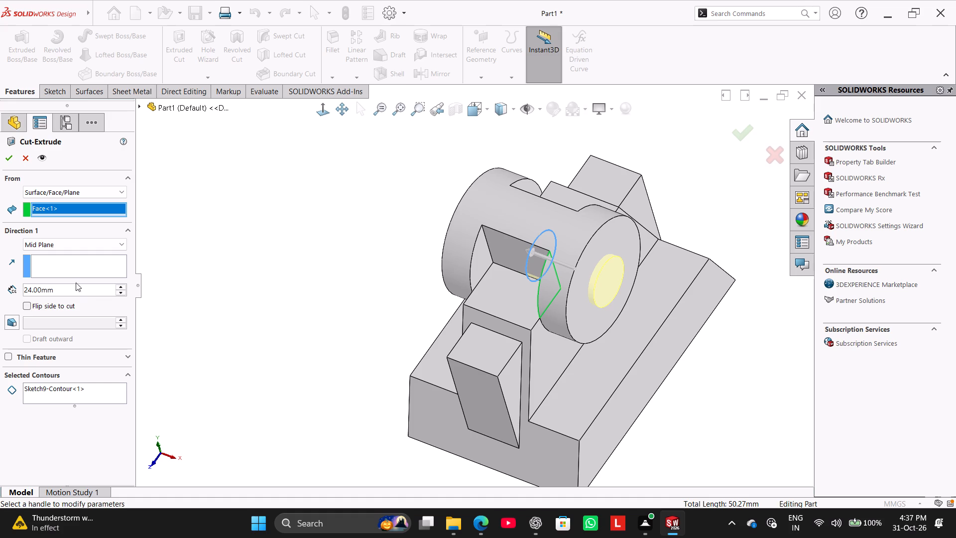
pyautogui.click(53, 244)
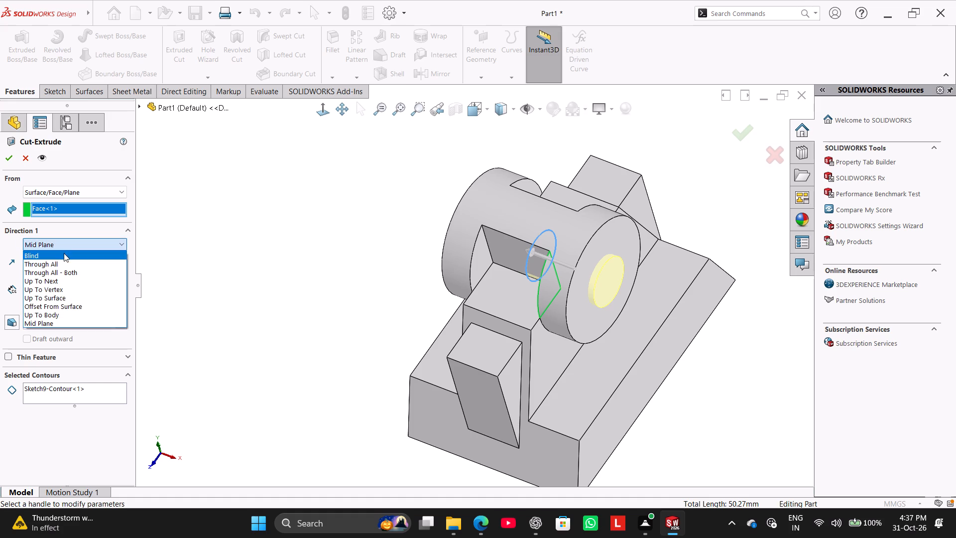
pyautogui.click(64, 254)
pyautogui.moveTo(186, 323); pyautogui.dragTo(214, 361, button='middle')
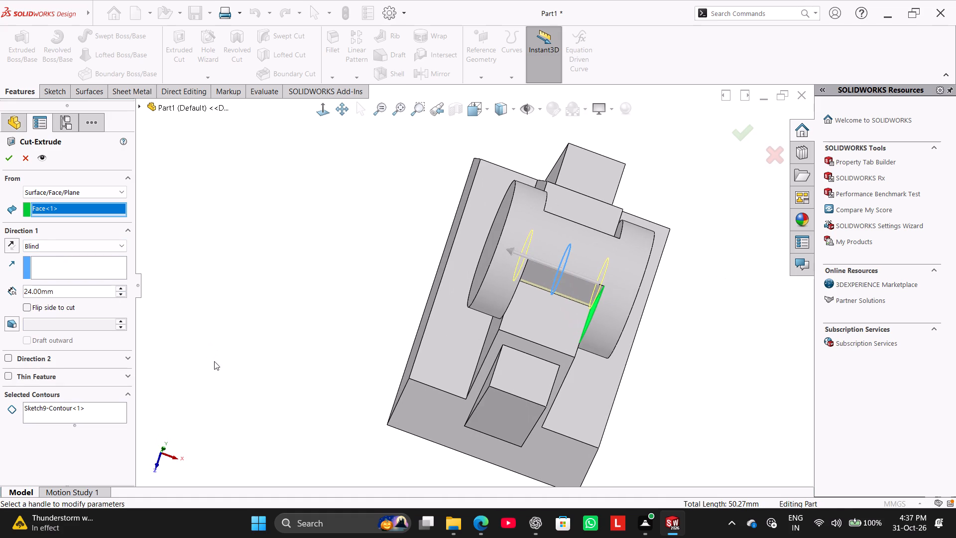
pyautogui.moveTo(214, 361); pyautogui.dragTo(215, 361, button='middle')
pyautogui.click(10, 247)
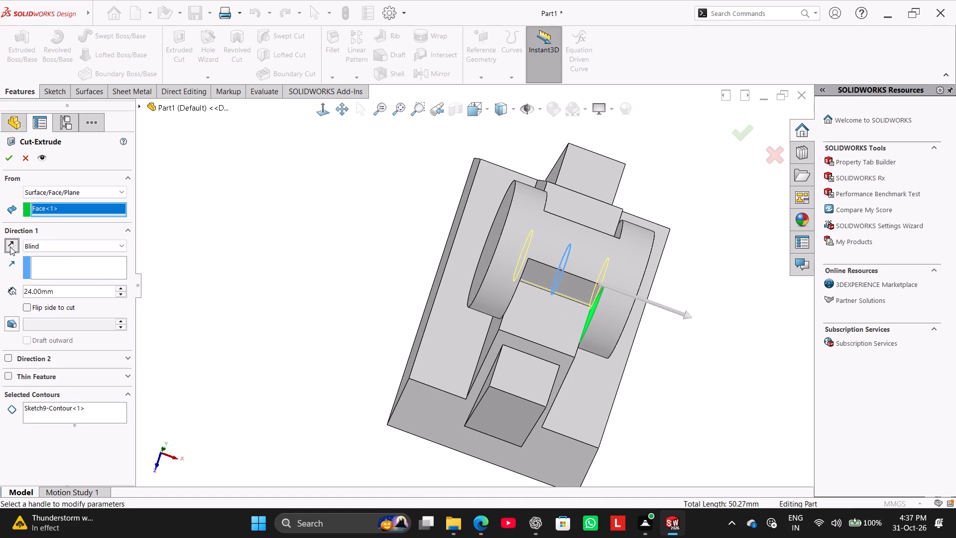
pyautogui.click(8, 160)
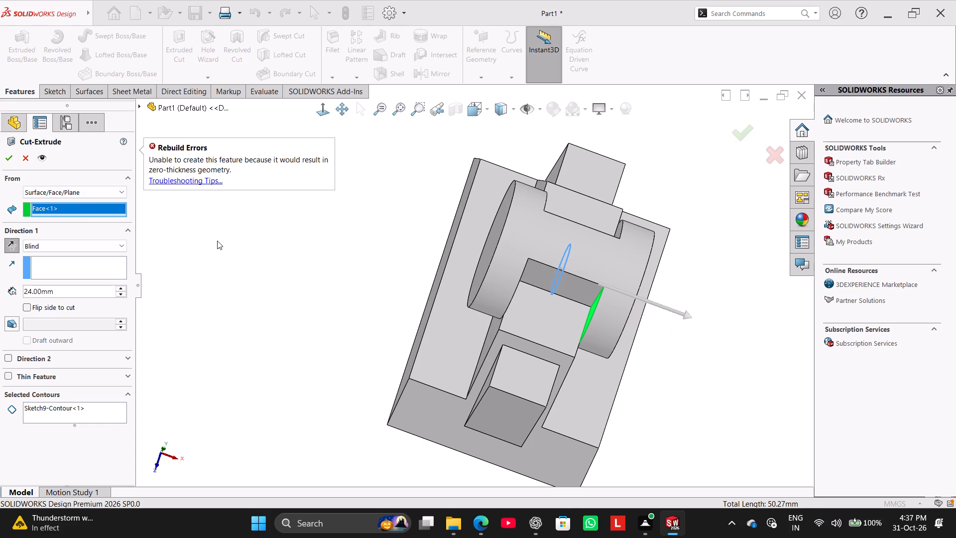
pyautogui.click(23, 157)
# Delete the sketch of the 16 mm circle on the Right Plane.
pyautogui.moveTo(342, 285); pyautogui.dragTo(436, 202, button='right')
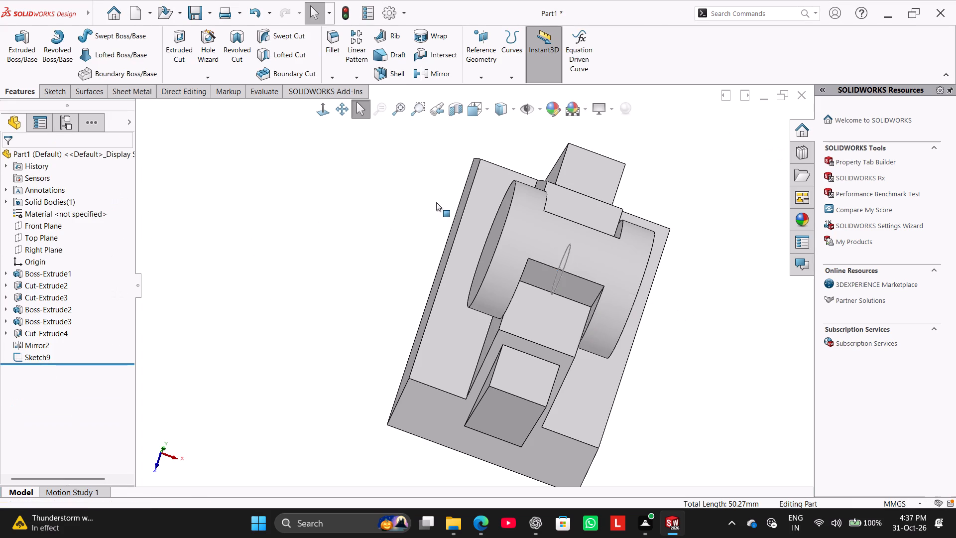
pyautogui.moveTo(436, 202); pyautogui.dragTo(432, 202, button='right')
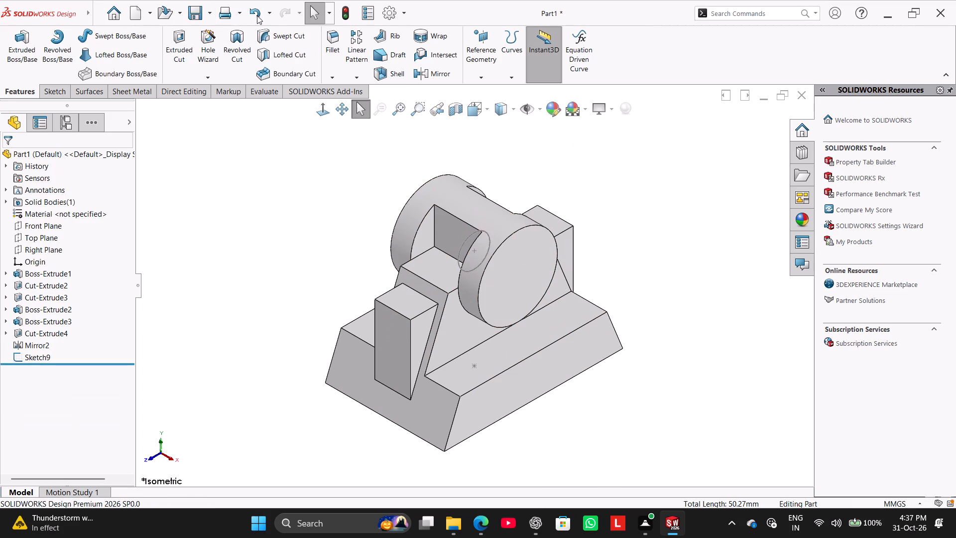
pyautogui.rightClick(33, 354)
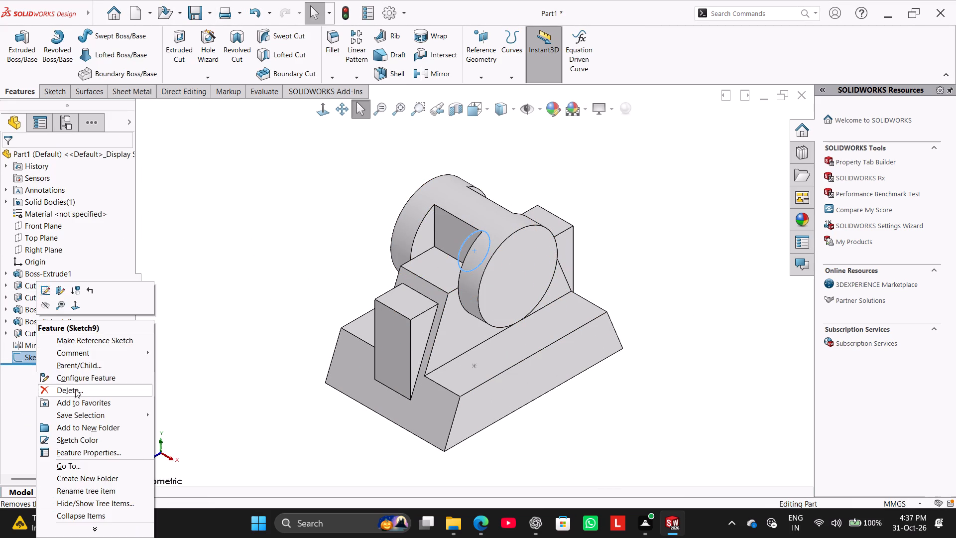
pyautogui.click(76, 390)
pyautogui.click(567, 189)
# On the cylinder's flat end face, sketch a circle about 8.4 mm in diameter centred on the cylinder's axis.
pyautogui.rightClick(512, 267)
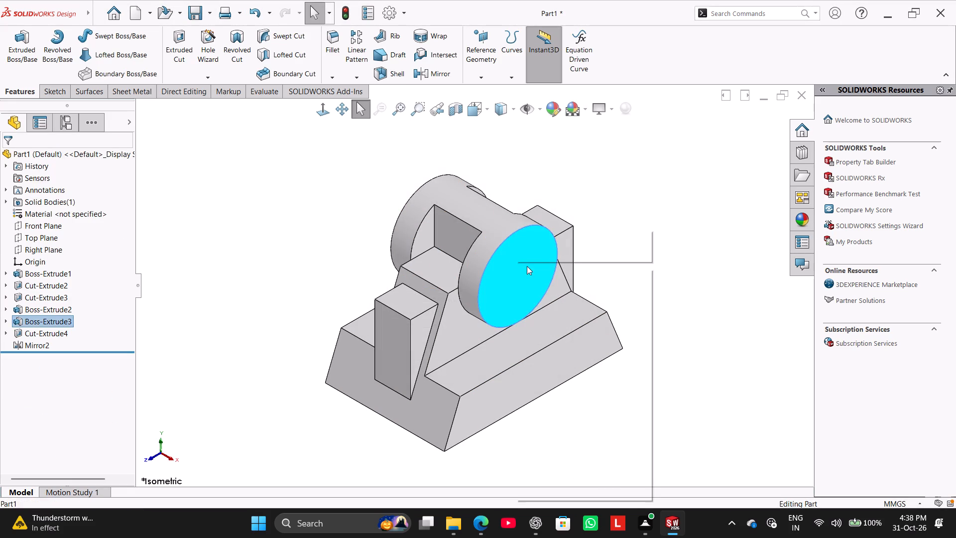
pyautogui.click(541, 255)
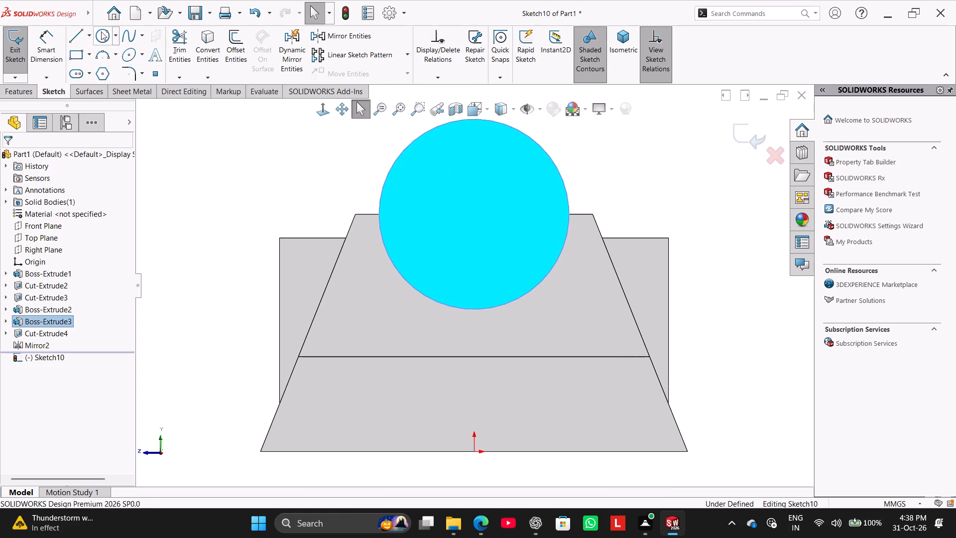
pyautogui.click(101, 31)
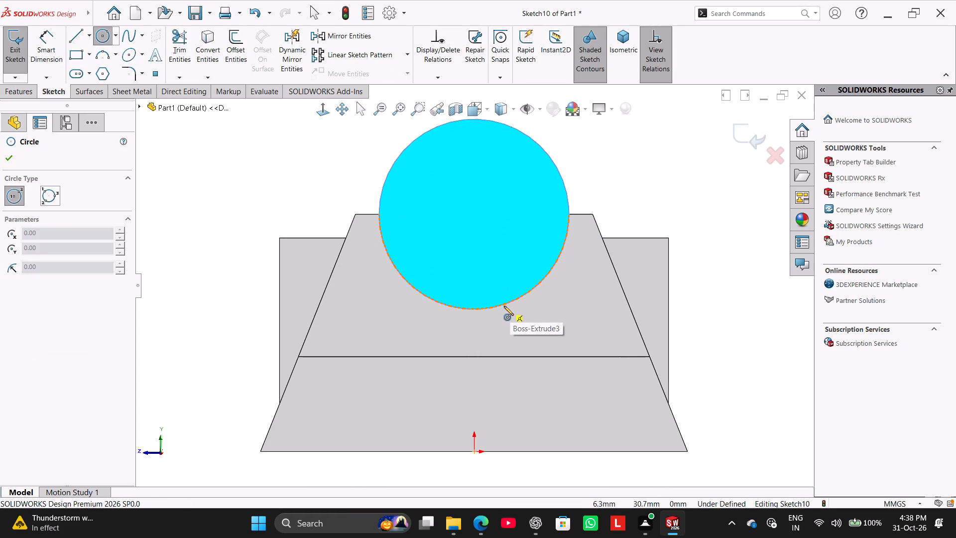
pyautogui.click(473, 214)
pyautogui.click(480, 233)
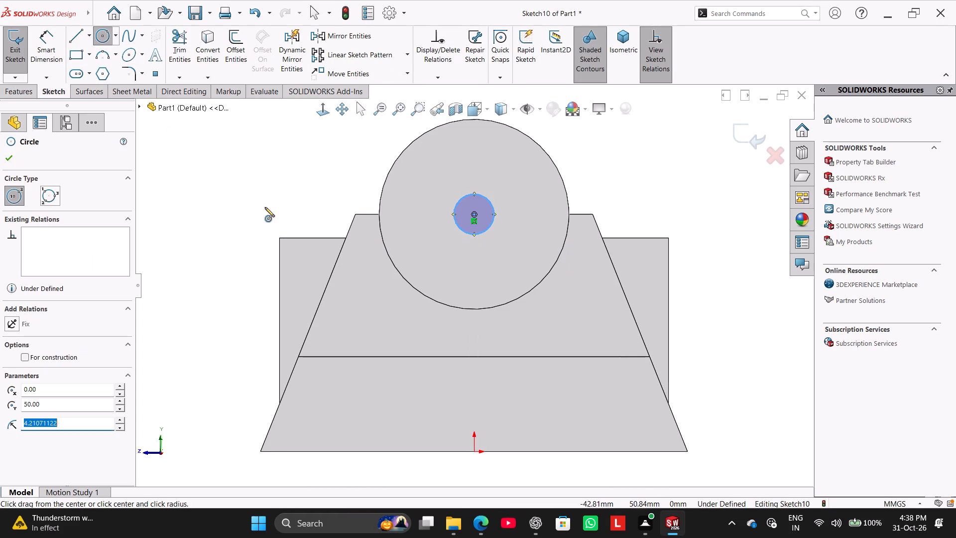
# Dimension the end-face circle's diameter as 16 mm.
pyautogui.click(55, 60)
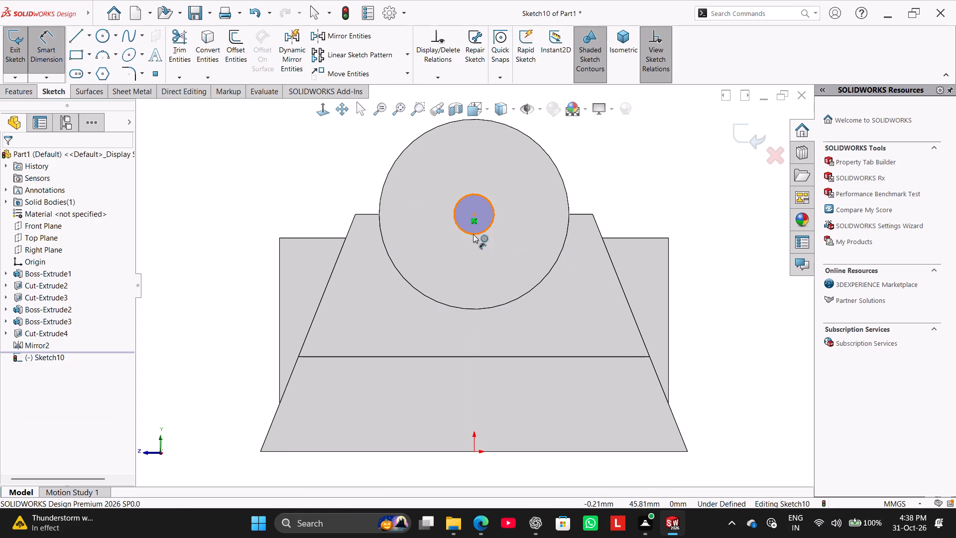
pyautogui.click(473, 234)
pyautogui.moveTo(277, 167); pyautogui.dragTo(277, 140)
pyautogui.write('16')
pyautogui.press('Return')
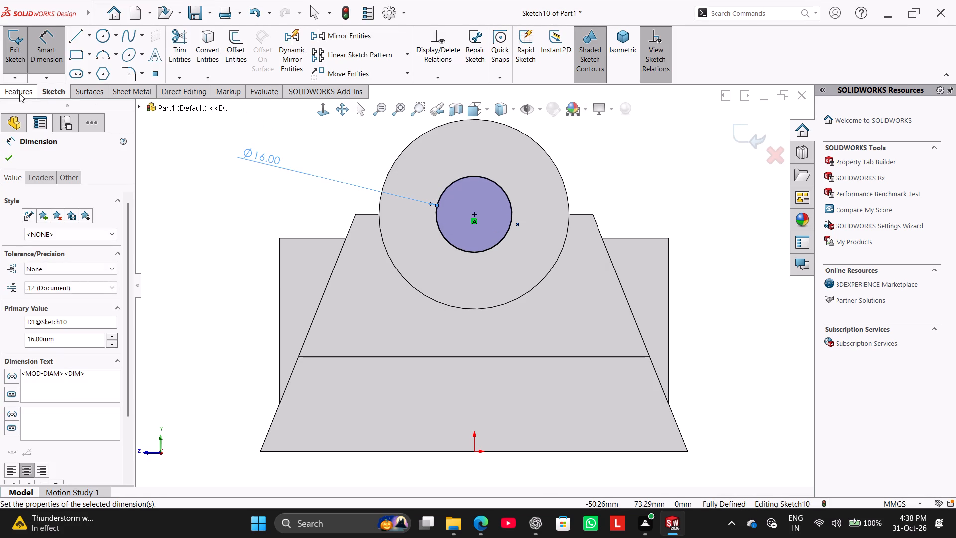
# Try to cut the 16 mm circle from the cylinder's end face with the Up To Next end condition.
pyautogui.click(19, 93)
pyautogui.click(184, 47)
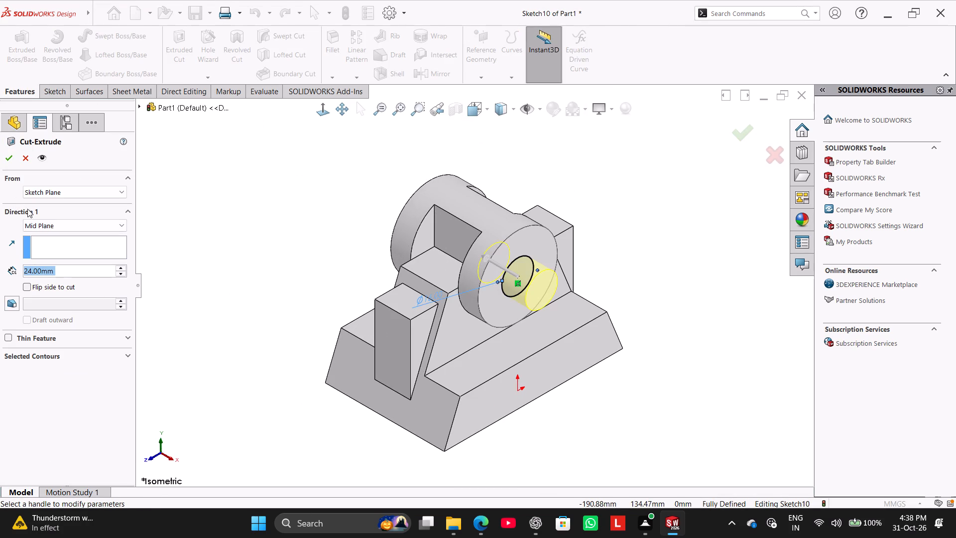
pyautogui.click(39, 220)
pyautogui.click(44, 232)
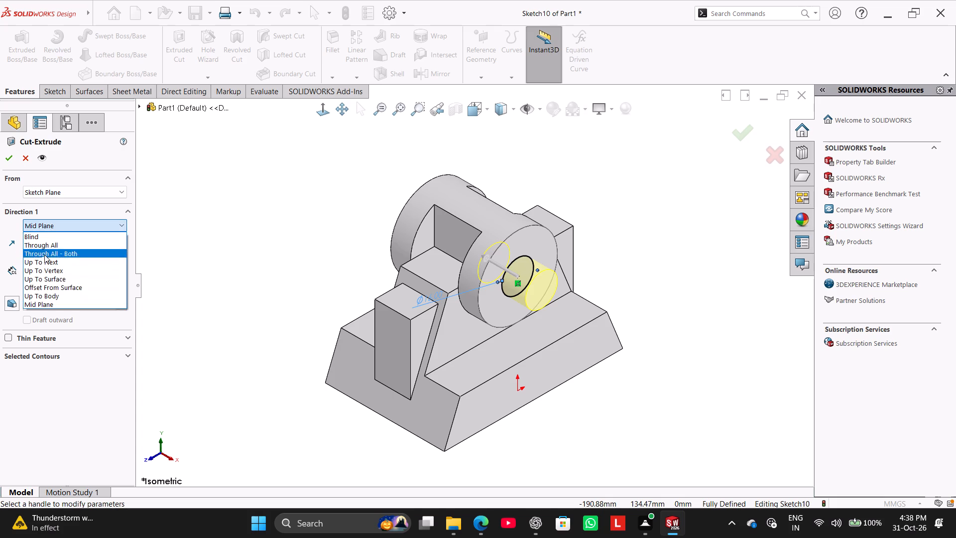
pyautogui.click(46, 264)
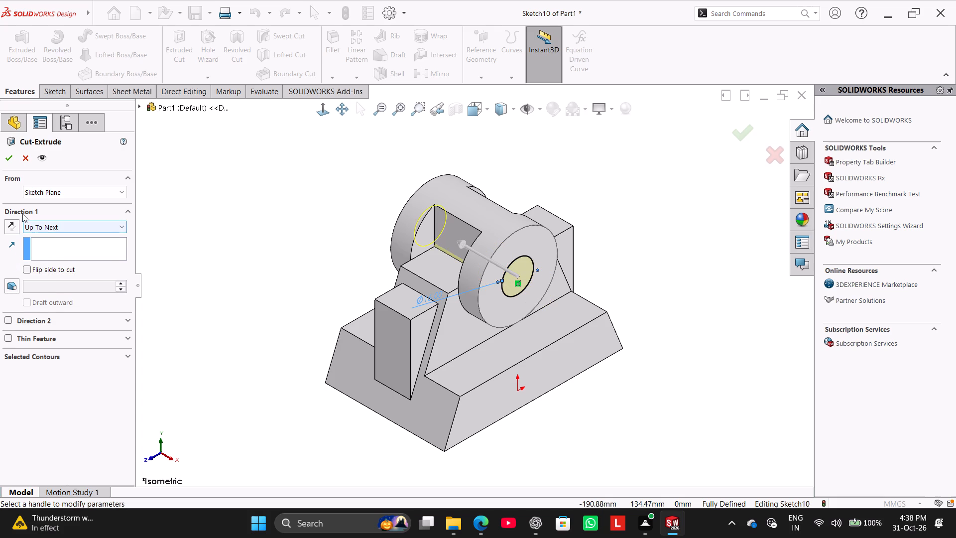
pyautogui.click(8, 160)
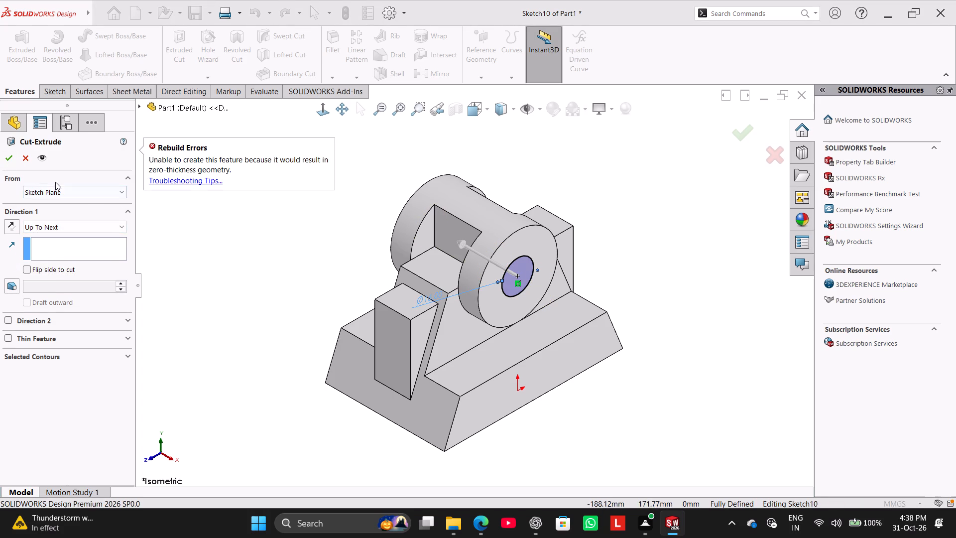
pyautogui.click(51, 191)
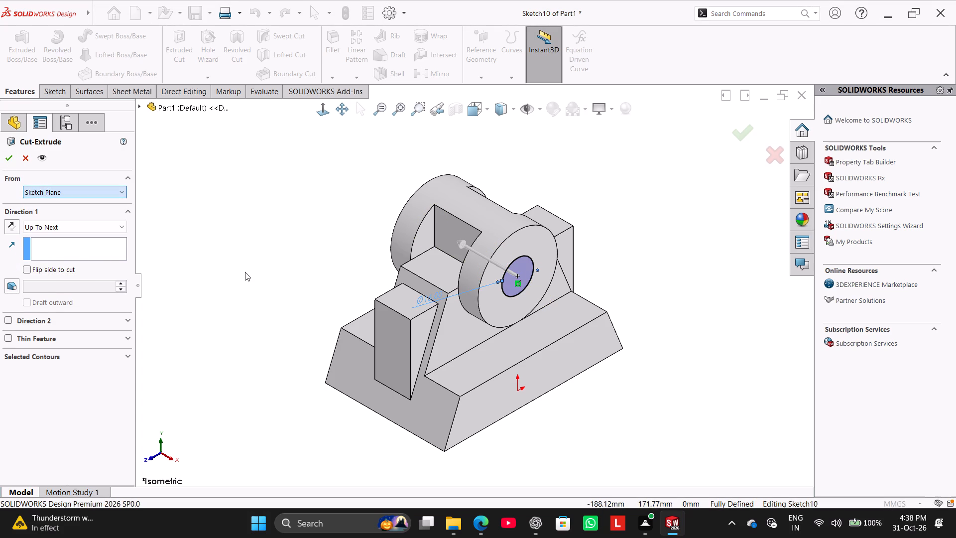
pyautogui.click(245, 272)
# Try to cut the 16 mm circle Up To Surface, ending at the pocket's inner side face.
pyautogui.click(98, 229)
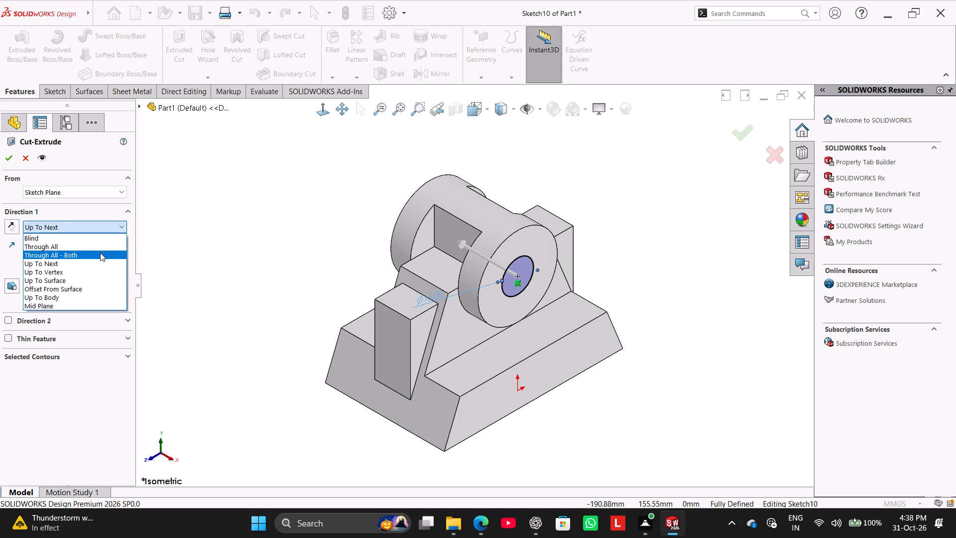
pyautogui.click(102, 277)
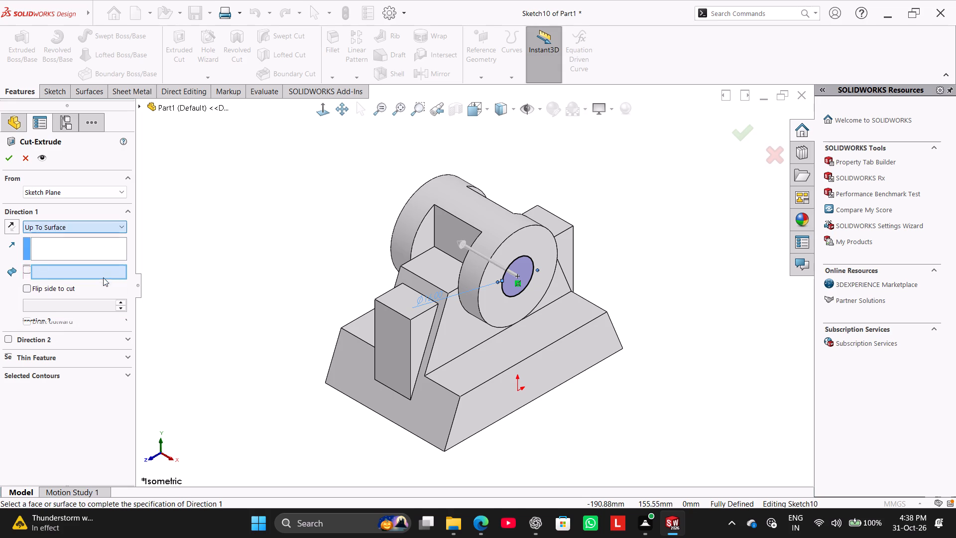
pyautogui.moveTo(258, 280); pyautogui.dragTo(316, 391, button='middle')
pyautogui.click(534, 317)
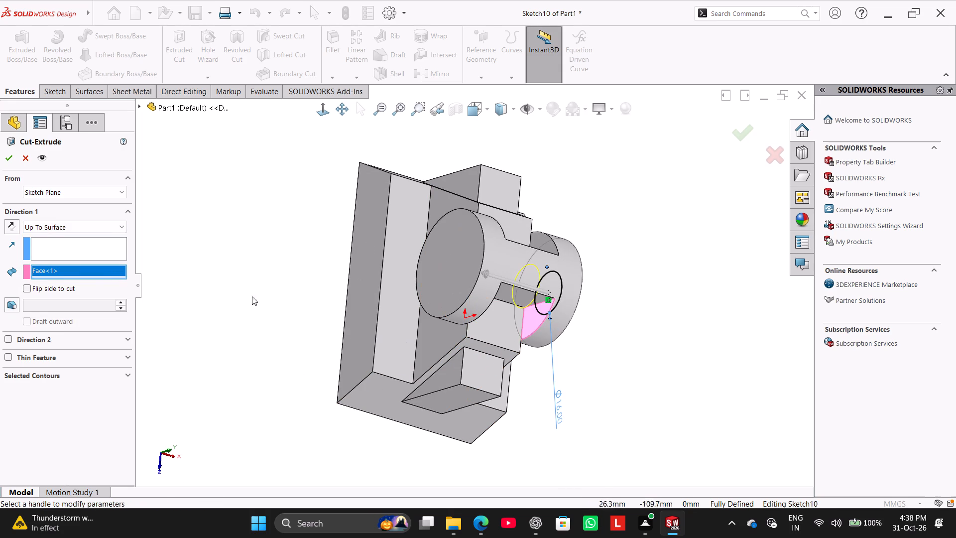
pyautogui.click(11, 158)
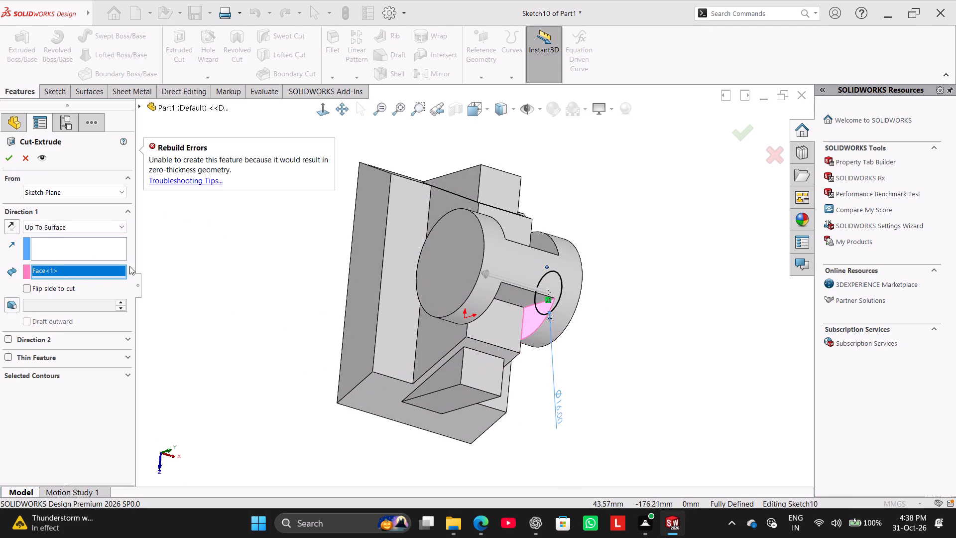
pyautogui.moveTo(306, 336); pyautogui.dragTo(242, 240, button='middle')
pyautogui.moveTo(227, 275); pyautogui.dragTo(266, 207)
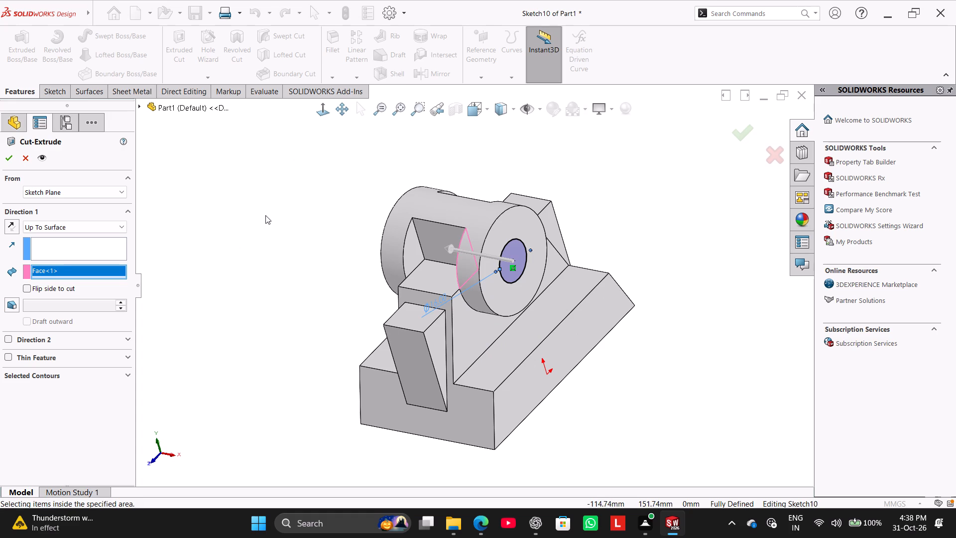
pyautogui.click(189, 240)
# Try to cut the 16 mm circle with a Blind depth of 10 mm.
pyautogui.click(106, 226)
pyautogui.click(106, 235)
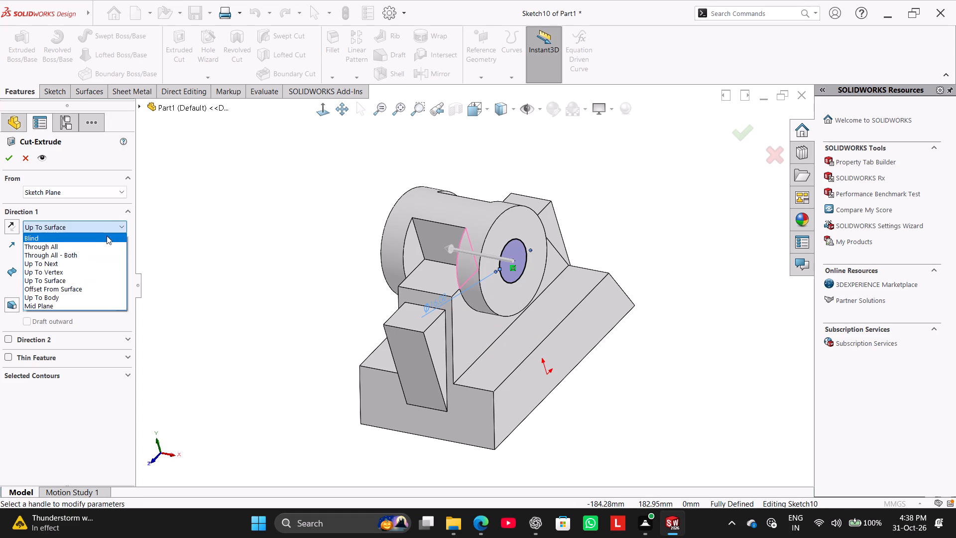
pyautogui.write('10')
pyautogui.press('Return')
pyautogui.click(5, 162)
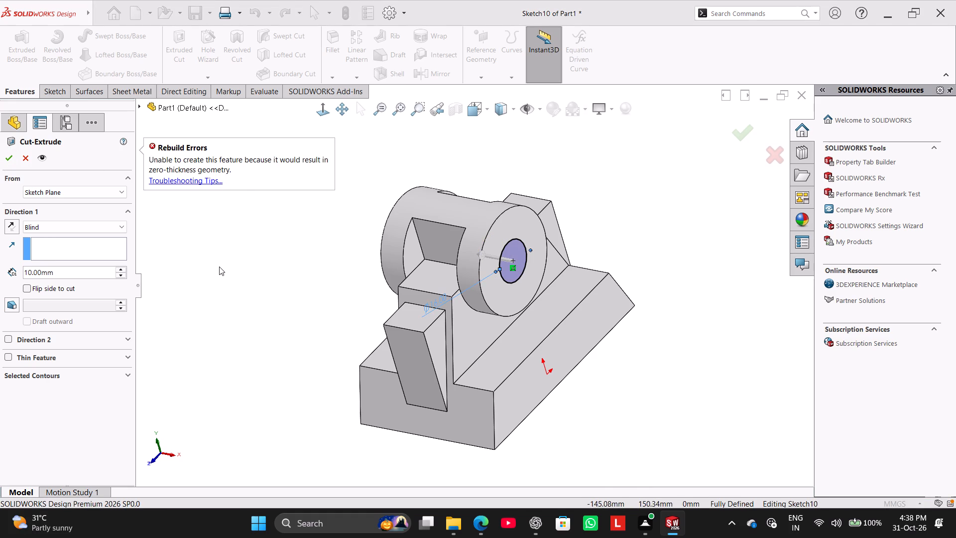
# Cut the 16 mm circle into the cylinder's end face with a Blind depth of 9 mm.
pyautogui.doubleClick(109, 275)
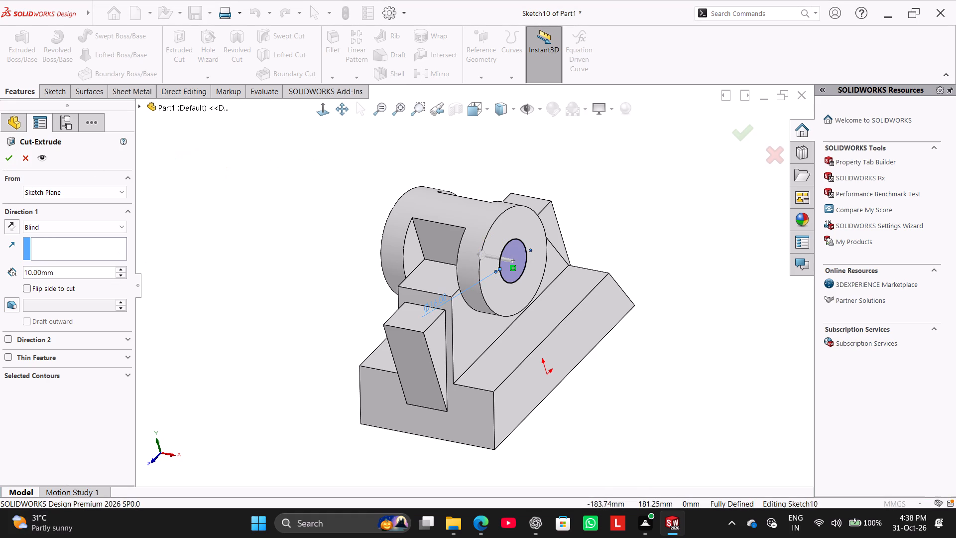
pyautogui.press('9')
pyautogui.press('Return')
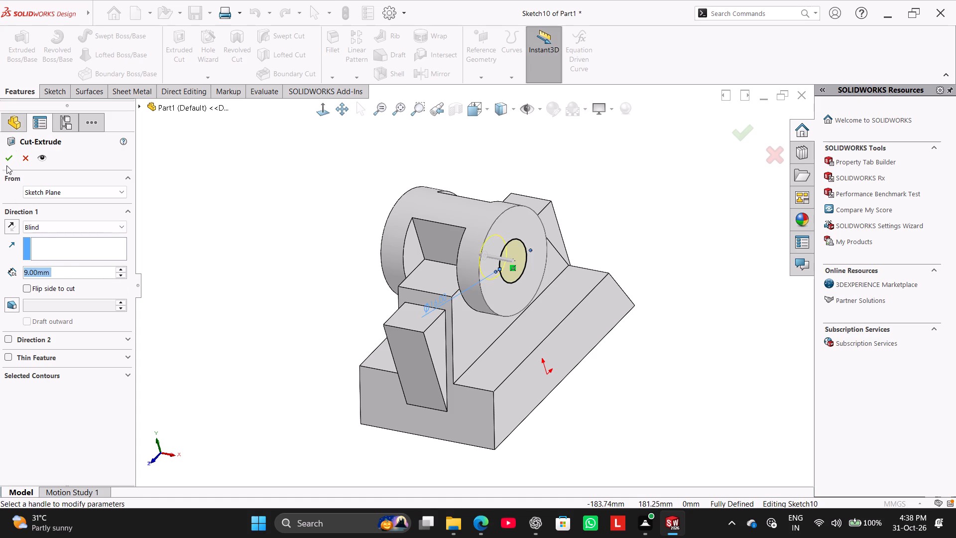
pyautogui.click(6, 163)
# Examine the hole in the cylinder's end face and the surrounding pockets from several angles.
pyautogui.click(167, 197)
pyautogui.moveTo(214, 245); pyautogui.dragTo(172, 223, button='middle')
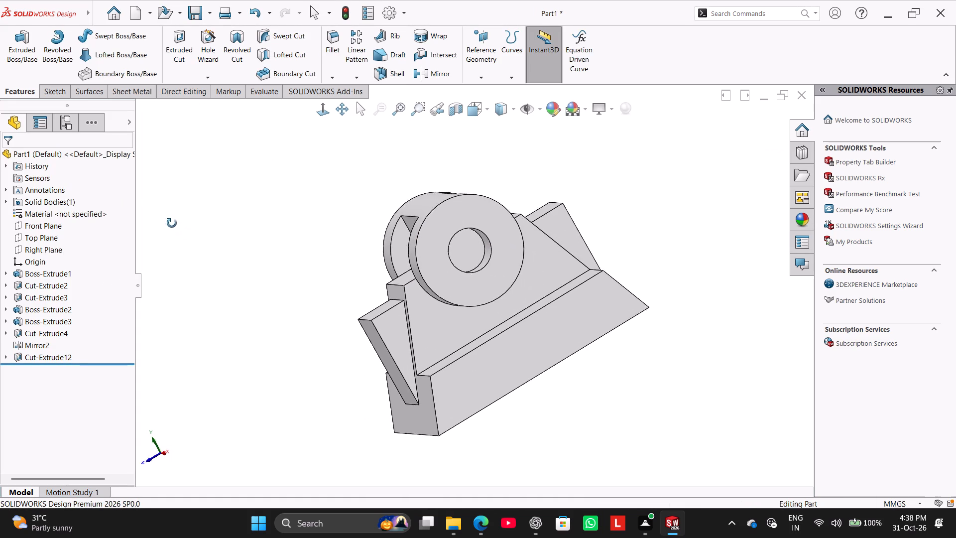
pyautogui.moveTo(172, 223); pyautogui.dragTo(196, 238, button='middle')
pyautogui.moveTo(194, 287); pyautogui.dragTo(299, 205, button='right')
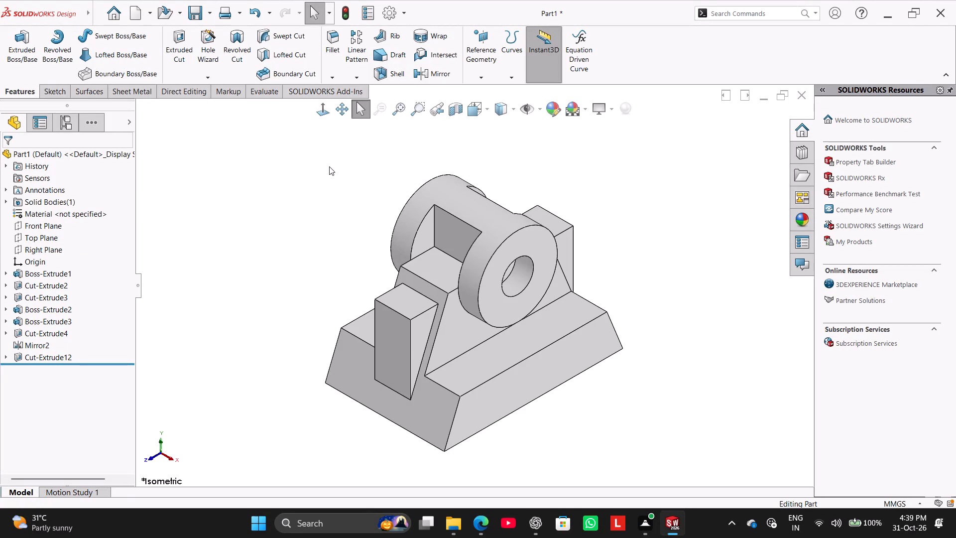
pyautogui.moveTo(159, 255); pyautogui.dragTo(120, 219, button='middle')
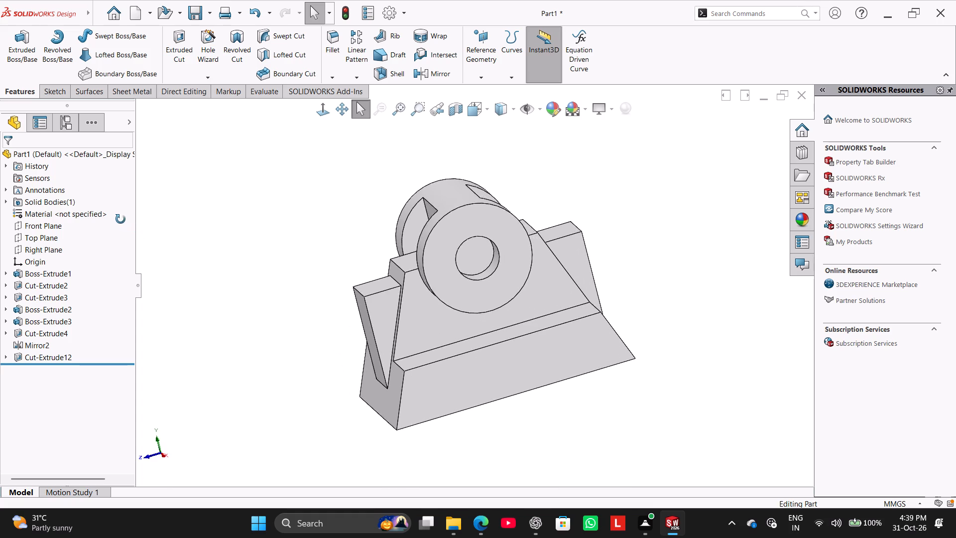
pyautogui.moveTo(120, 219); pyautogui.dragTo(167, 267, button='middle')
pyautogui.moveTo(149, 243); pyautogui.dragTo(115, 210, button='middle')
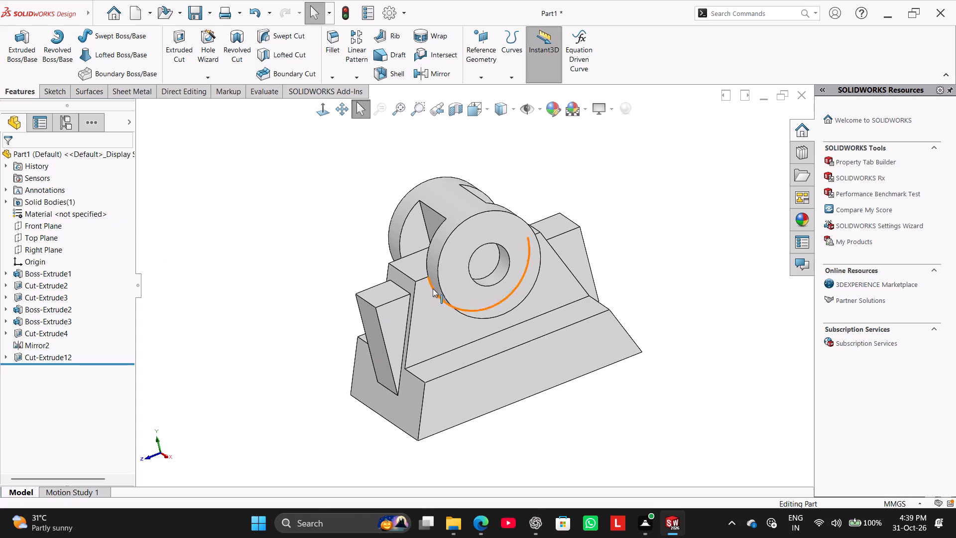
pyautogui.click(485, 263)
pyautogui.keyDown('ctrl'); pyautogui.click(486, 288); pyautogui.keyUp('ctrl')
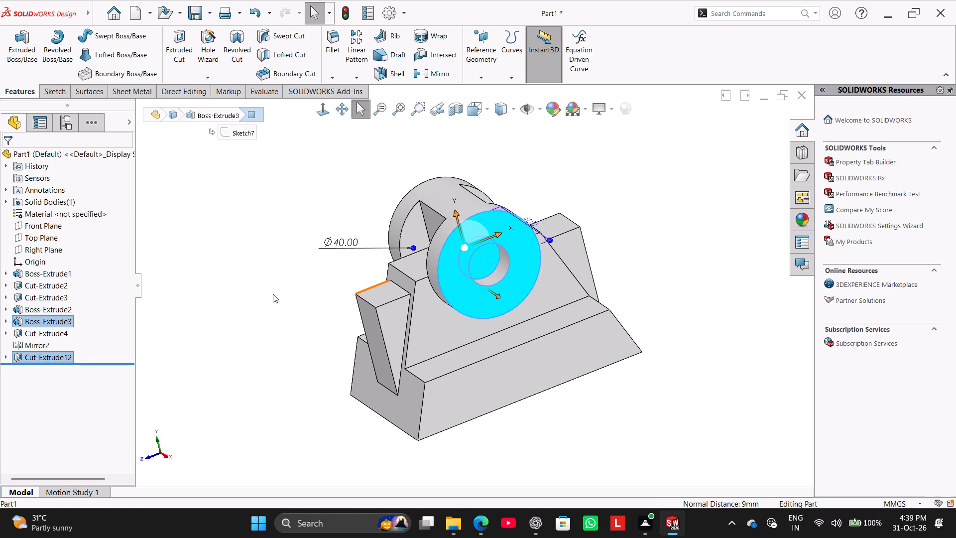
pyautogui.click(254, 296)
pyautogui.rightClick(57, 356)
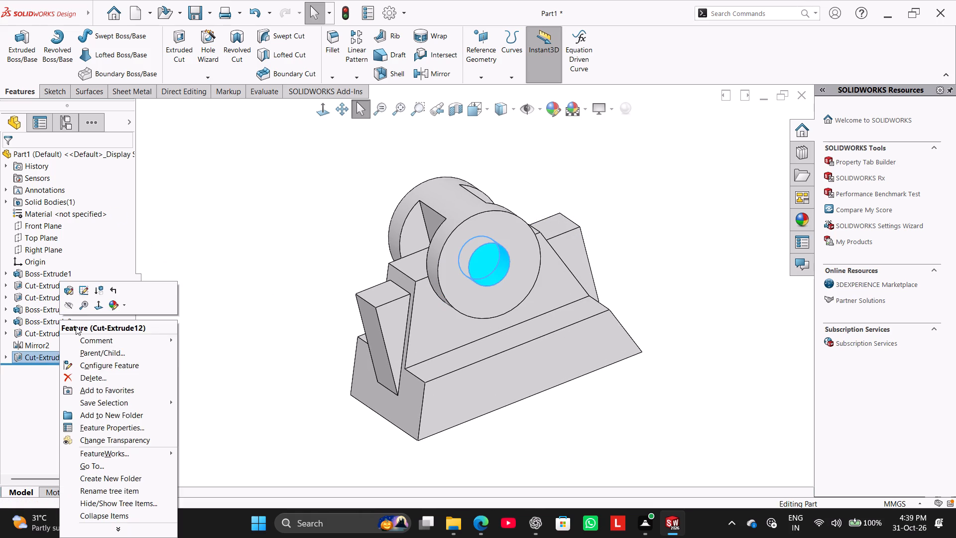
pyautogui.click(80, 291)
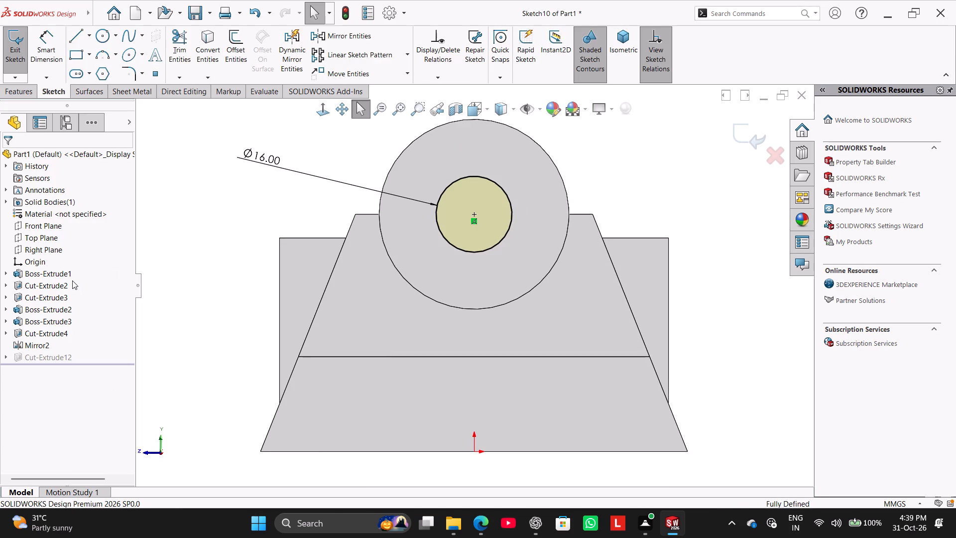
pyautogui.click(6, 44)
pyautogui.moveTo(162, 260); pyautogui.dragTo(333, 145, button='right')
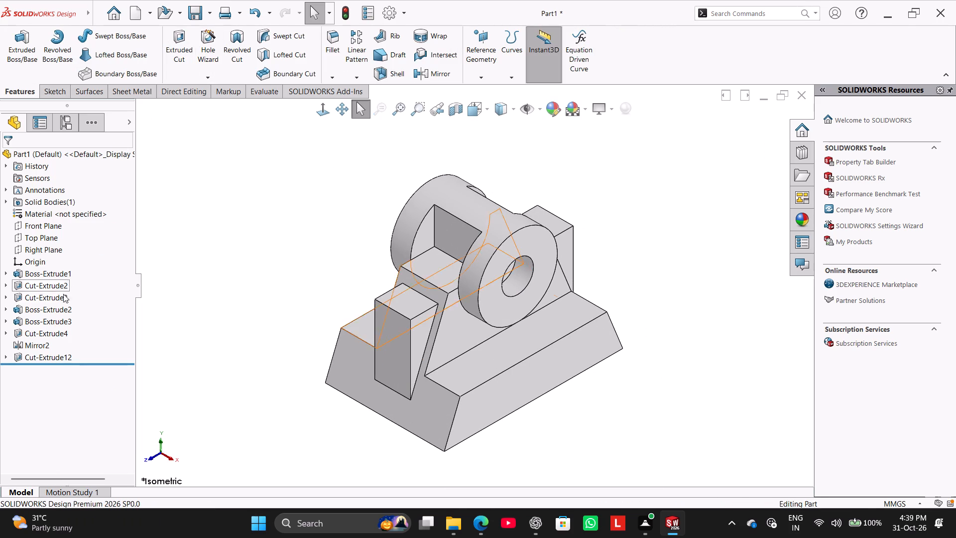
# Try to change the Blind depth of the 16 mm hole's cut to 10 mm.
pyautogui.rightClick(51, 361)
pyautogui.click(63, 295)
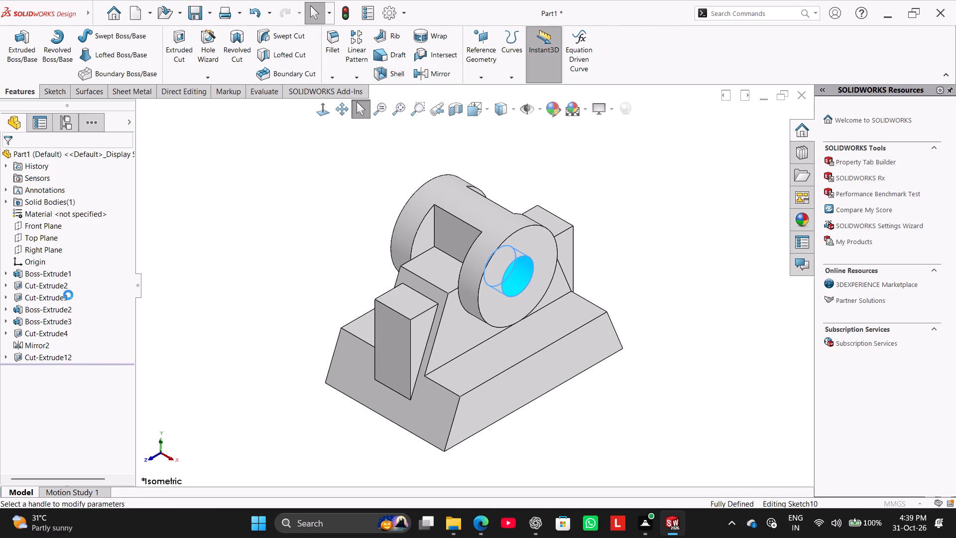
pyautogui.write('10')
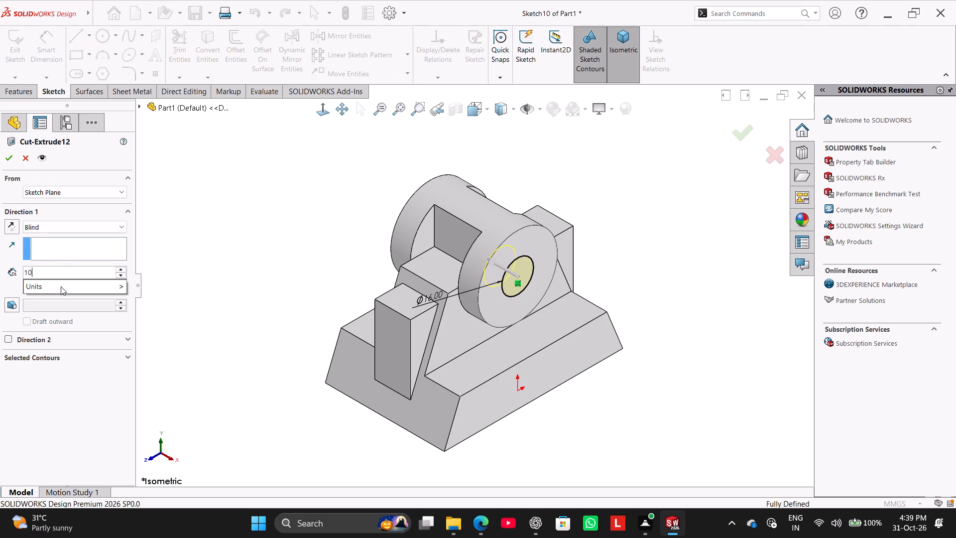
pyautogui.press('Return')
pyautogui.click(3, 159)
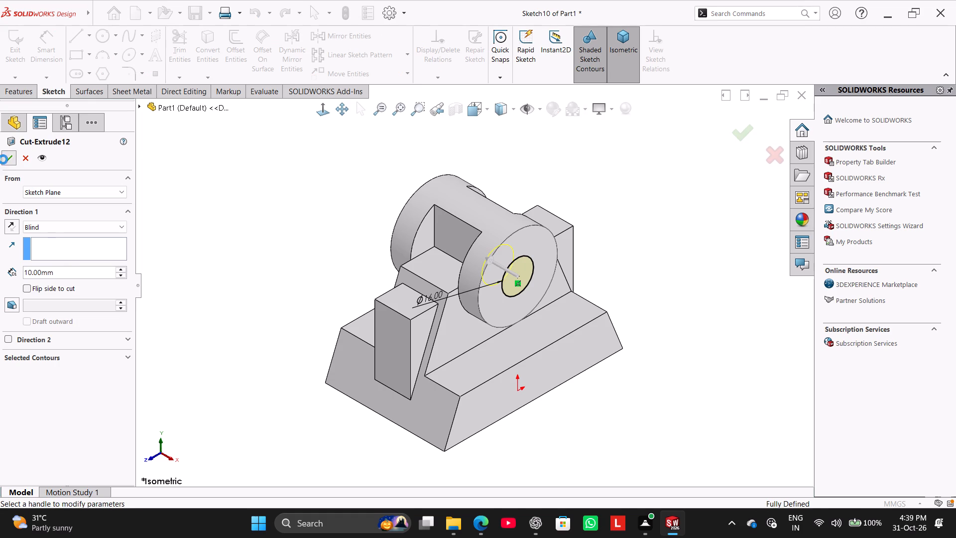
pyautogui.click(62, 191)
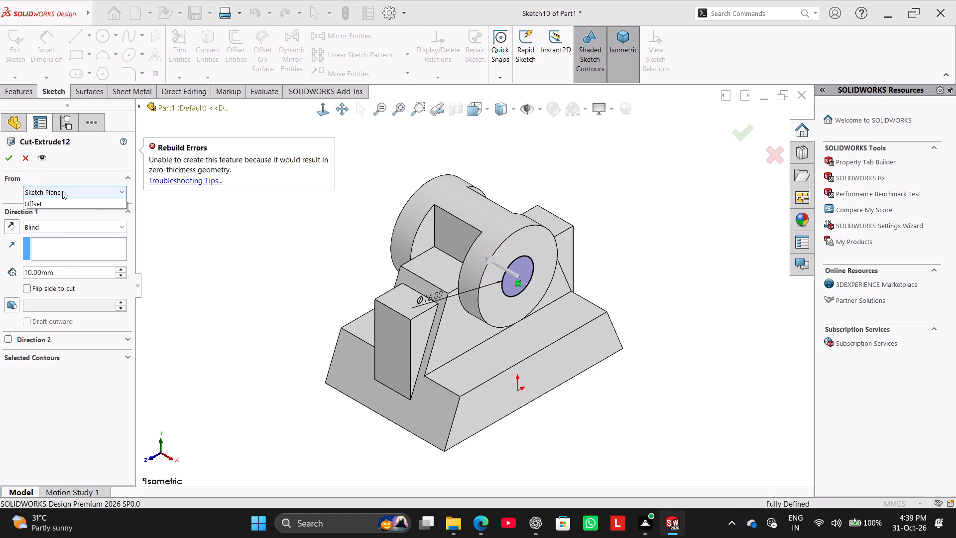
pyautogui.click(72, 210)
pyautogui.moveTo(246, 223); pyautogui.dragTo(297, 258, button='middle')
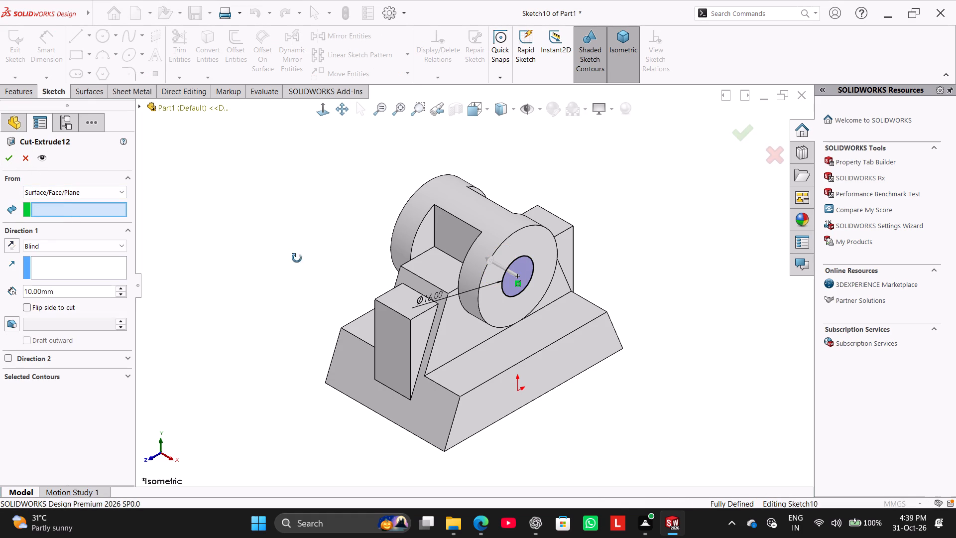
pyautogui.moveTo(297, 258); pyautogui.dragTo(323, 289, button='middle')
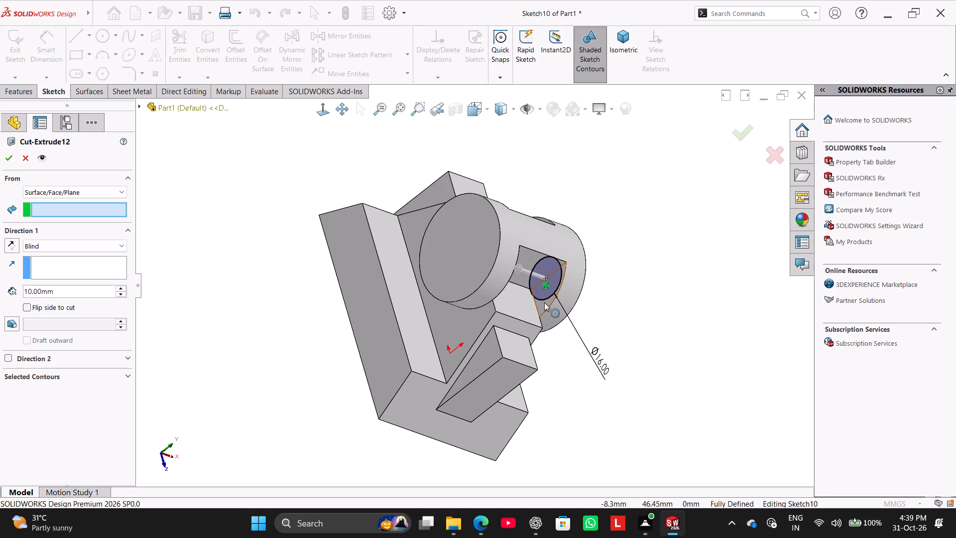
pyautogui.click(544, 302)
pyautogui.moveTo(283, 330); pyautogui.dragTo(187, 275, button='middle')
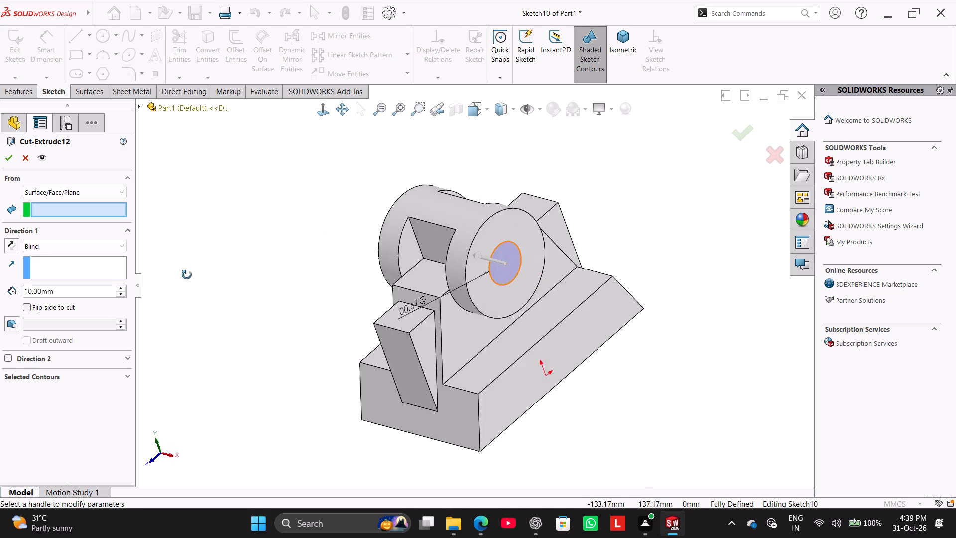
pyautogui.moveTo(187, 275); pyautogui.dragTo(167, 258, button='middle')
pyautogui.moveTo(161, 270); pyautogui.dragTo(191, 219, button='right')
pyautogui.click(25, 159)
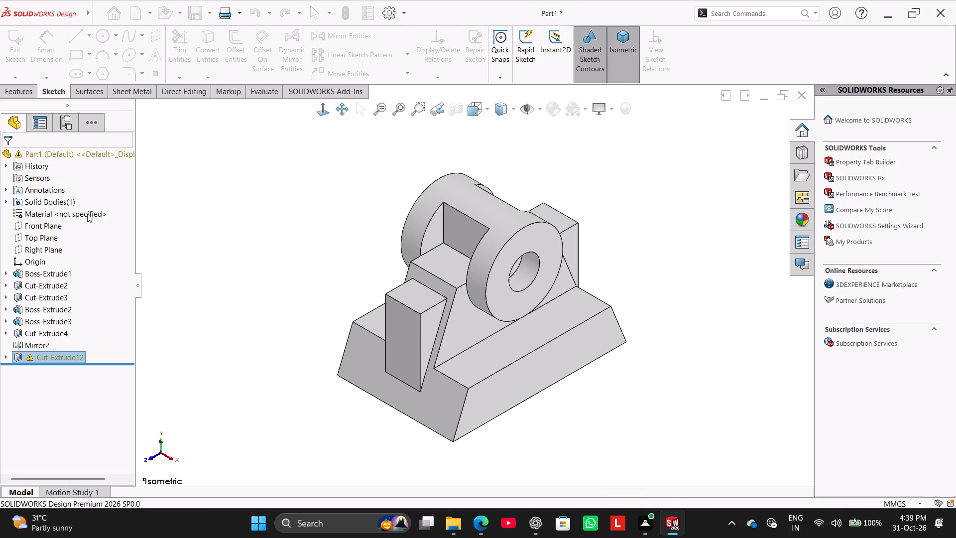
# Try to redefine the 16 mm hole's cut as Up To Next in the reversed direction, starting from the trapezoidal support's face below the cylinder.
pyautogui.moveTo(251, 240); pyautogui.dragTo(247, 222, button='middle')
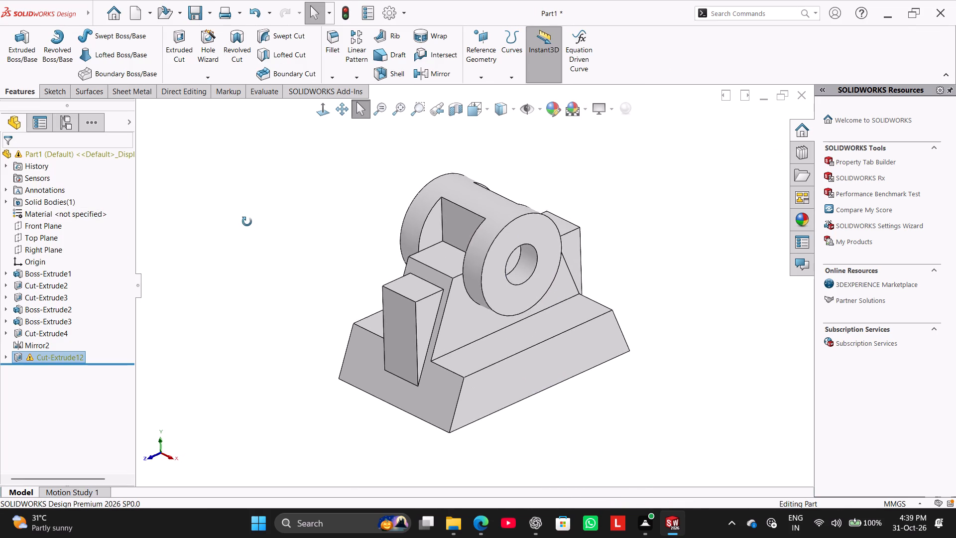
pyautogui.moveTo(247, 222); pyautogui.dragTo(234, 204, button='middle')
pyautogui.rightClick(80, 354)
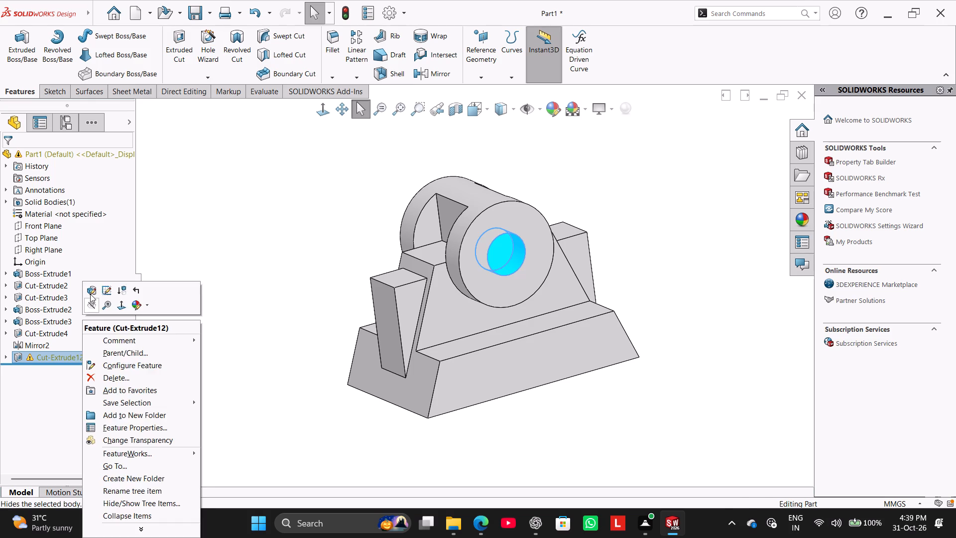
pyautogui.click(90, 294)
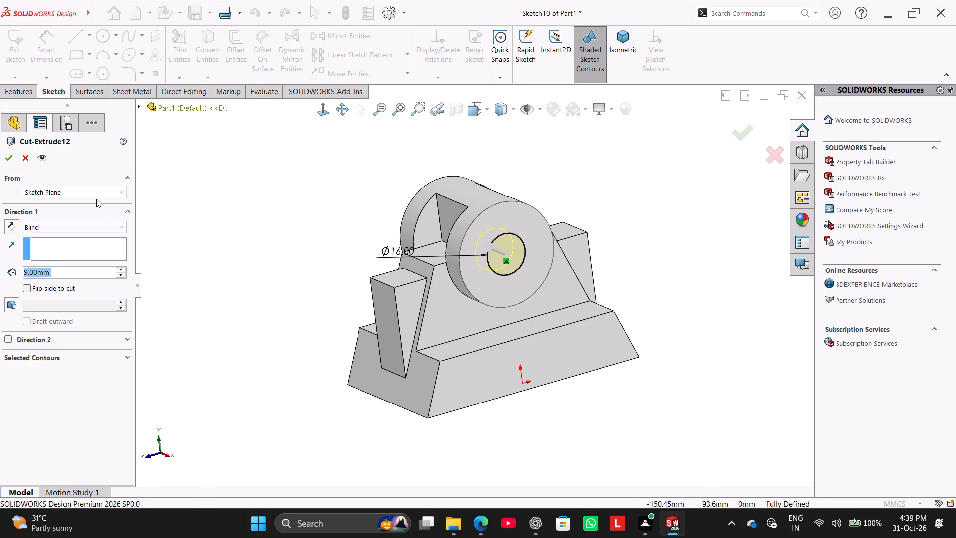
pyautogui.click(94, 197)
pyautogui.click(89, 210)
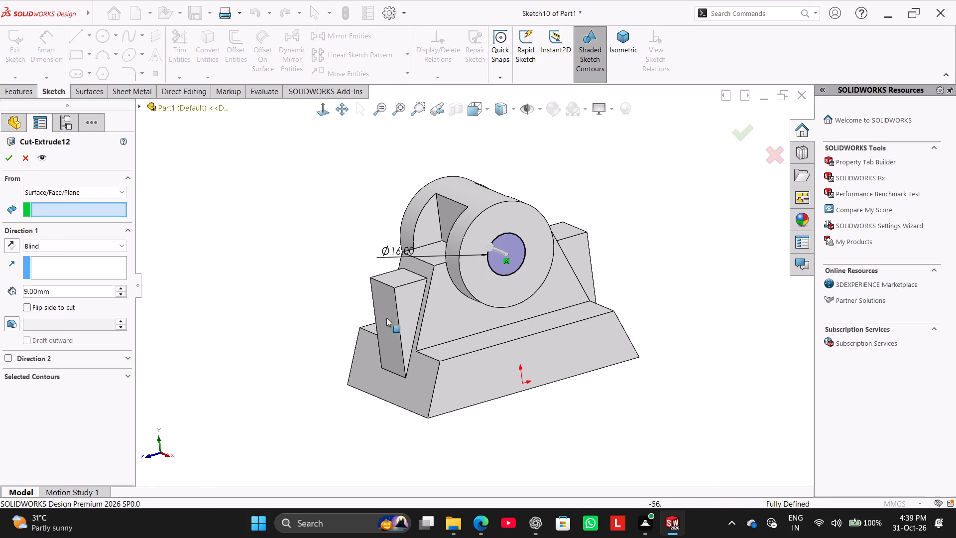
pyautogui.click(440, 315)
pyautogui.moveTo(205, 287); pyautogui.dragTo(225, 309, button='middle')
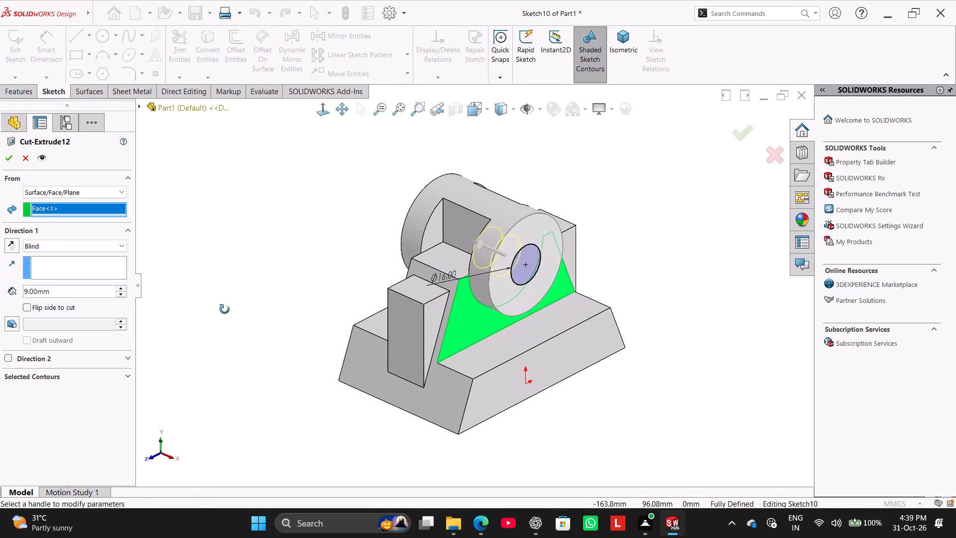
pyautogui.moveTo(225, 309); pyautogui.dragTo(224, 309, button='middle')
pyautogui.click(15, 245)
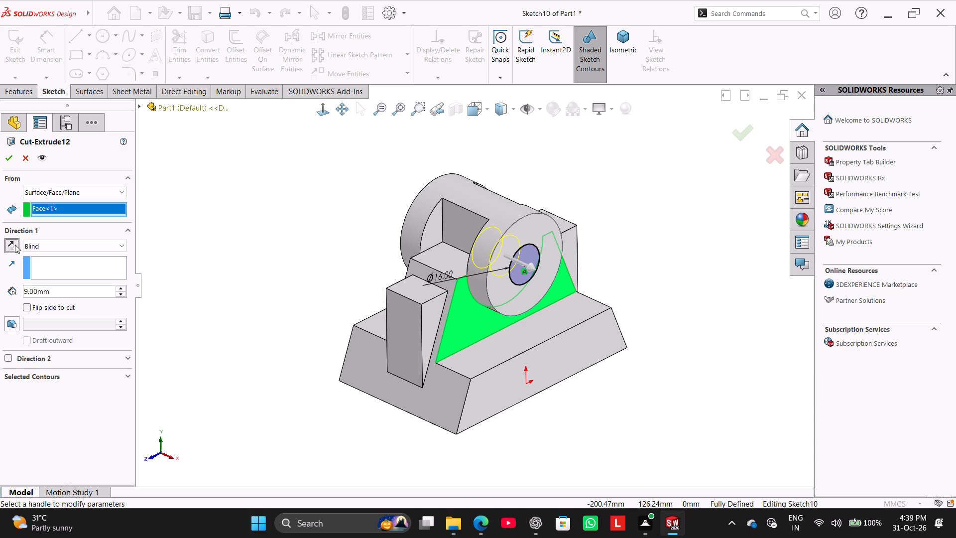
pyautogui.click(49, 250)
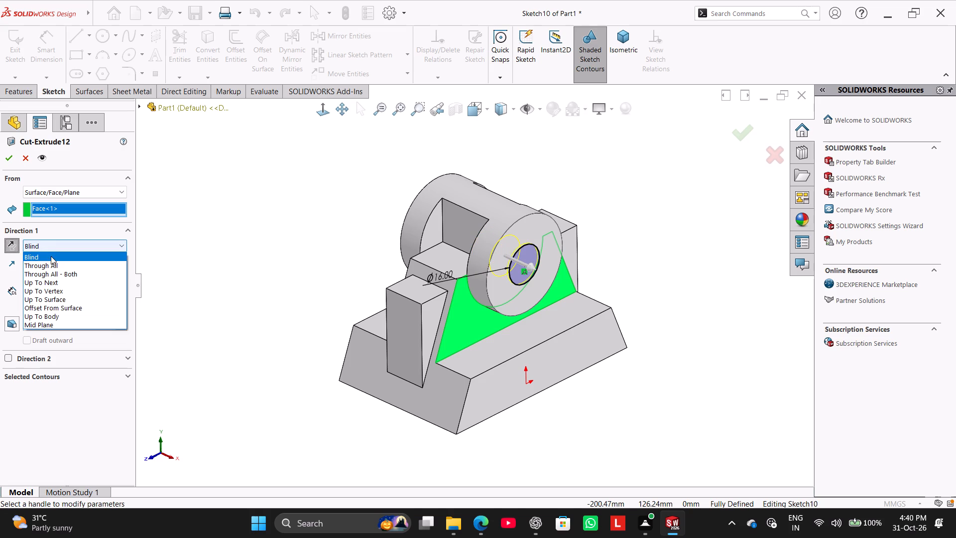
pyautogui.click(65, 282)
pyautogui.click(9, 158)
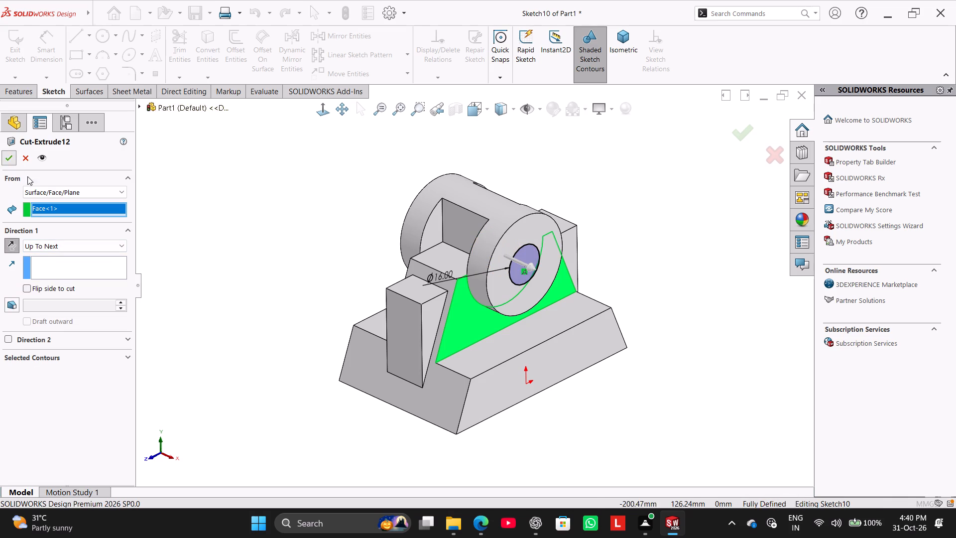
# Redefine the 16 mm hole's cut as Blind, 9.99 mm deep from the sketch plane, with the direction flipped into the cylinder.
pyautogui.click(79, 245)
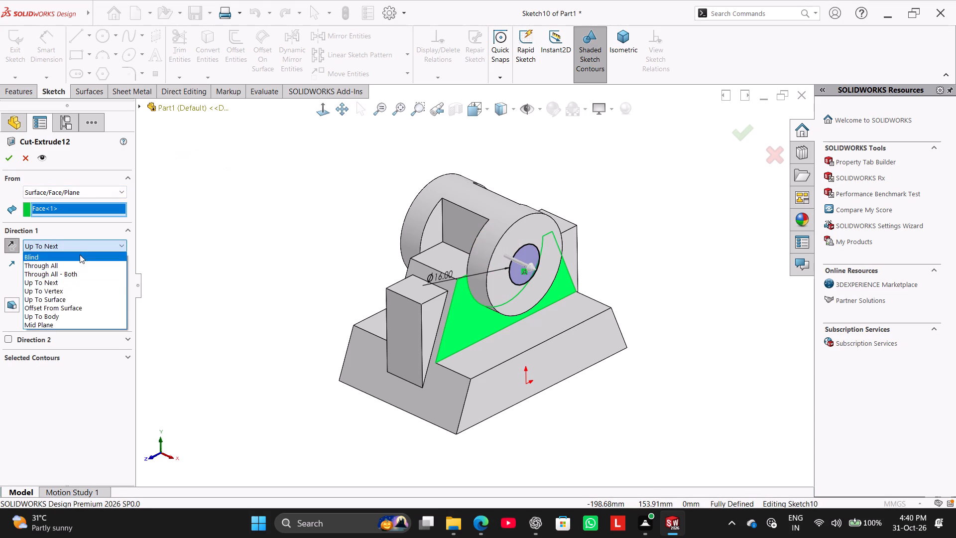
pyautogui.click(80, 255)
pyautogui.click(79, 193)
pyautogui.click(86, 202)
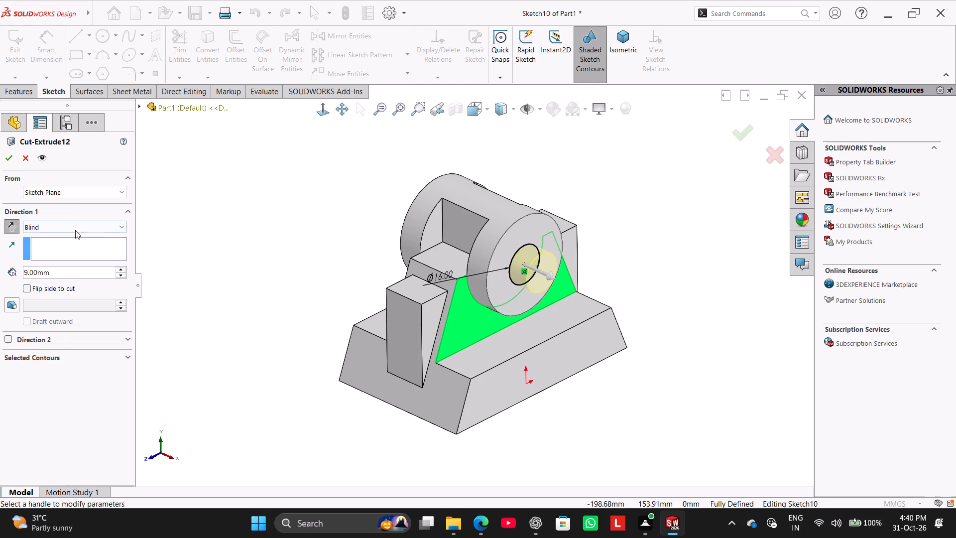
pyautogui.doubleClick(73, 268)
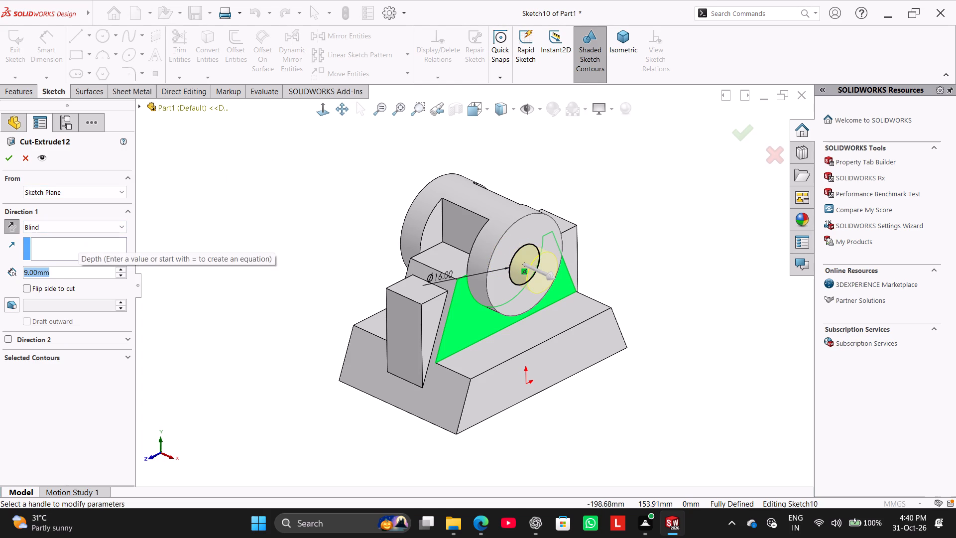
pyautogui.write('9.9')
pyautogui.press('9')
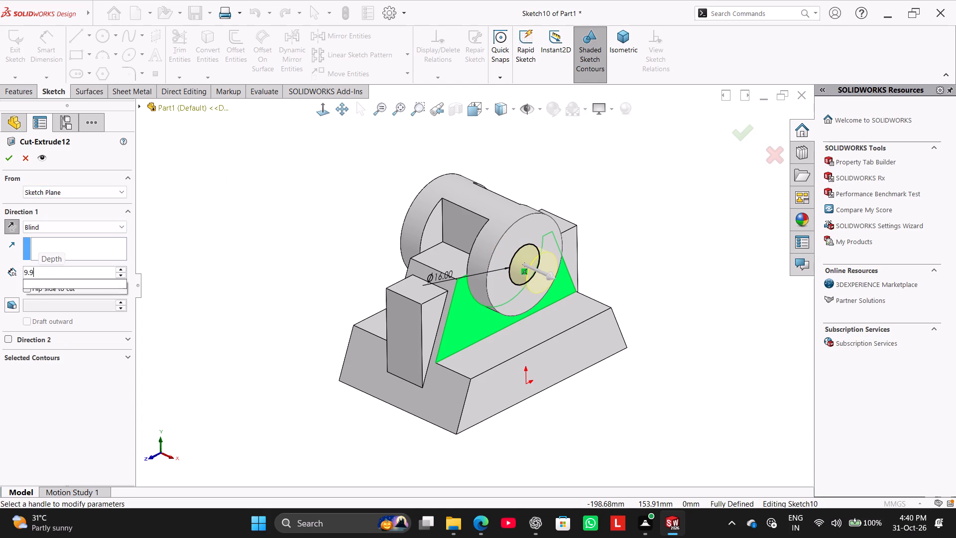
pyautogui.press('Return')
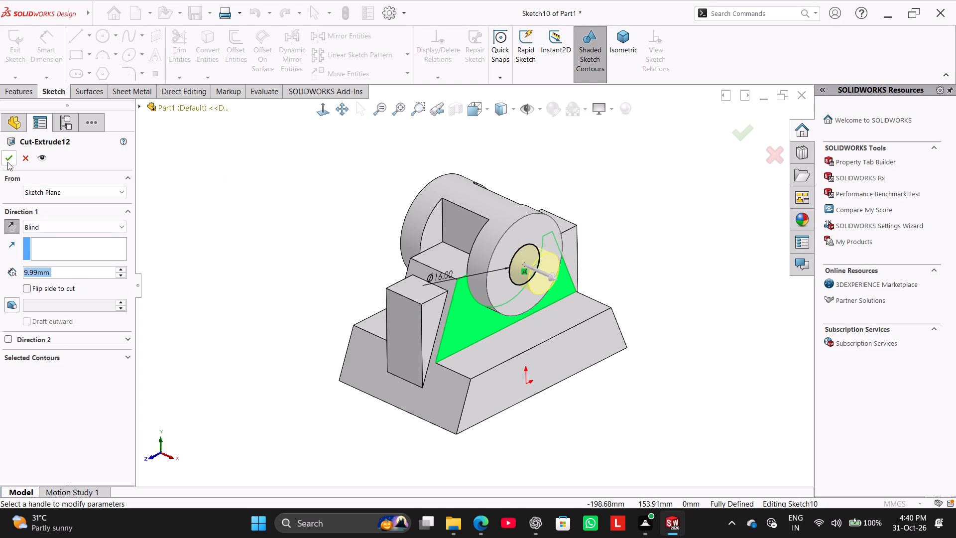
pyautogui.click(7, 162)
pyautogui.click(78, 230)
pyautogui.click(77, 230)
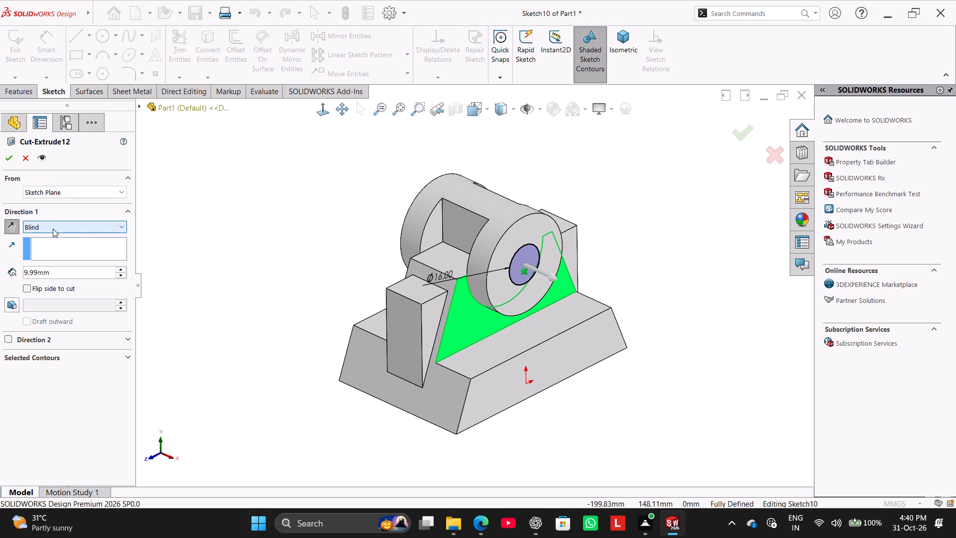
pyautogui.click(1, 224)
pyautogui.click(1, 224)
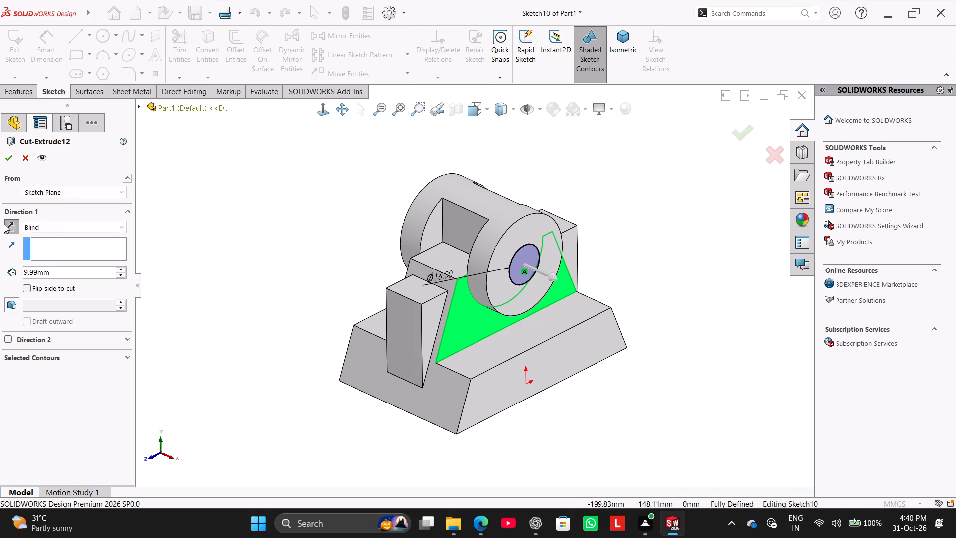
pyautogui.click(7, 224)
pyautogui.click(10, 161)
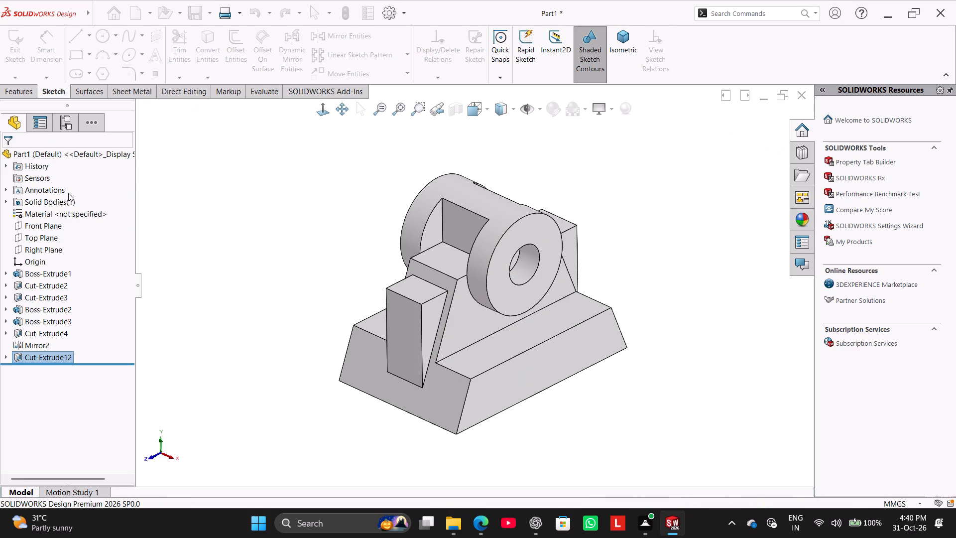
# Examine the 16 mm hole, the pockets and both end faces of the cylinder from several angles.
pyautogui.click(226, 208)
pyautogui.moveTo(248, 290); pyautogui.dragTo(338, 207, button='right')
pyautogui.moveTo(271, 238); pyautogui.dragTo(253, 229, button='middle')
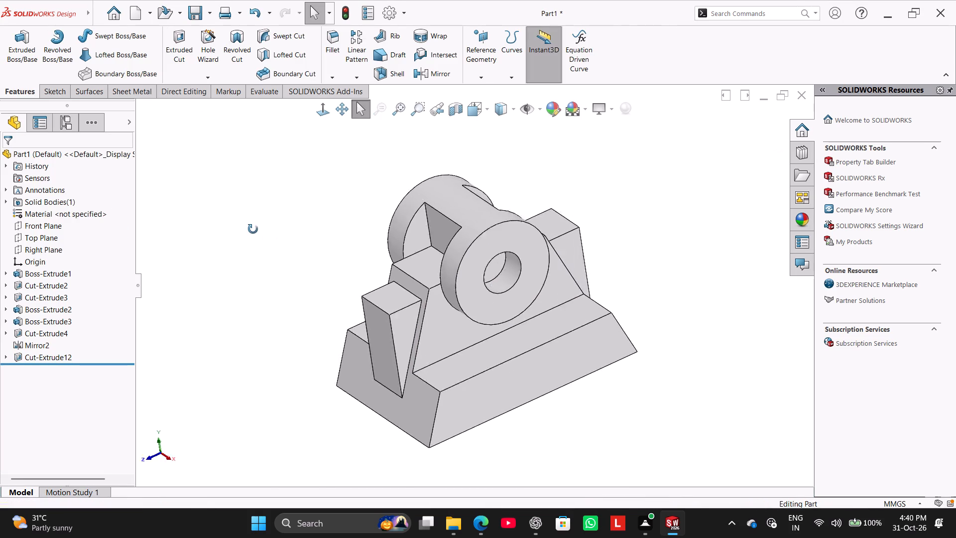
pyautogui.moveTo(253, 229); pyautogui.dragTo(223, 171, button='middle')
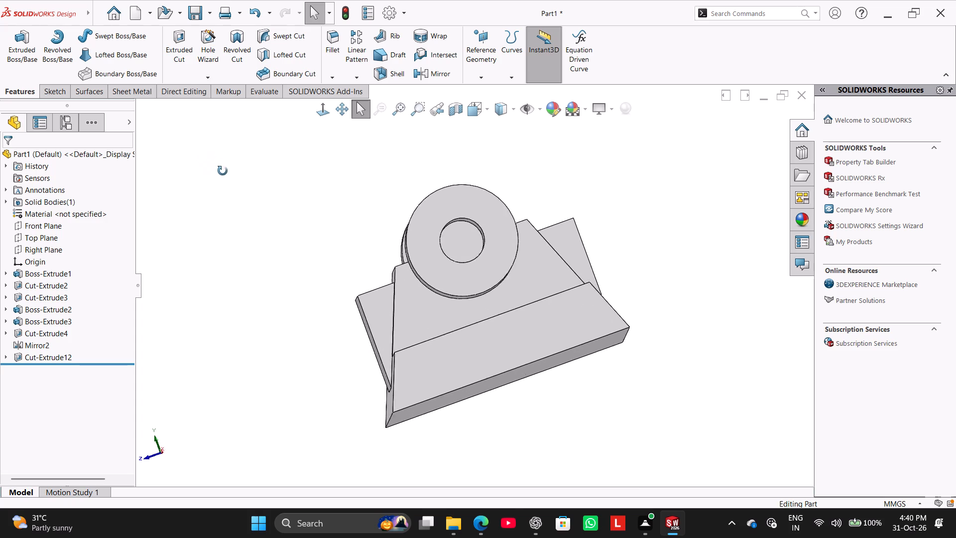
pyautogui.moveTo(223, 171); pyautogui.dragTo(329, 251, button='middle')
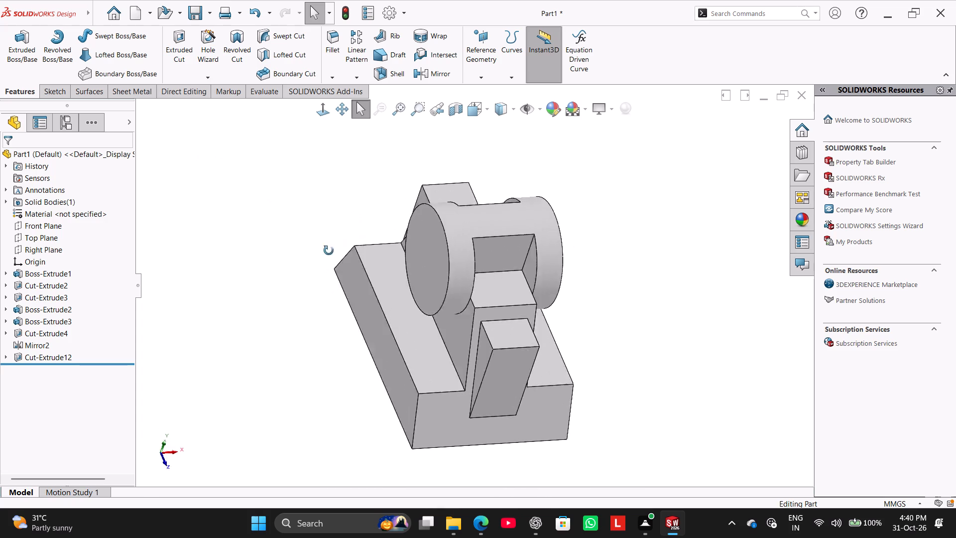
pyautogui.moveTo(329, 251); pyautogui.dragTo(238, 265, button='middle')
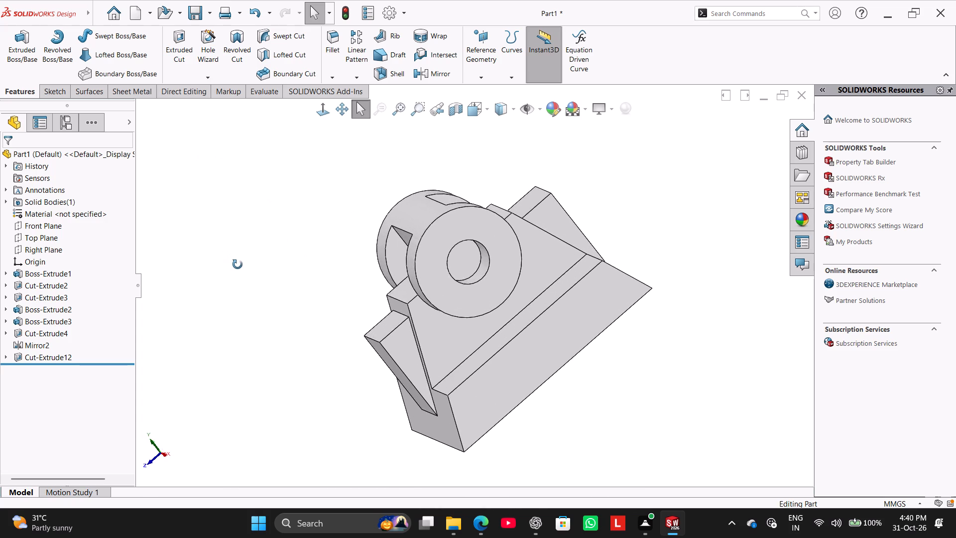
pyautogui.moveTo(238, 265); pyautogui.dragTo(348, 170, button='middle')
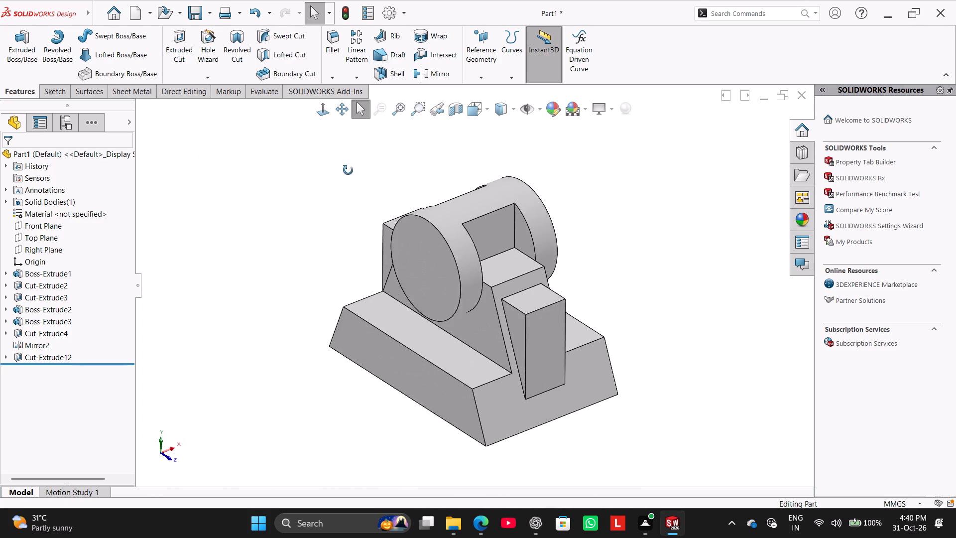
pyautogui.moveTo(348, 170); pyautogui.dragTo(254, 221, button='middle')
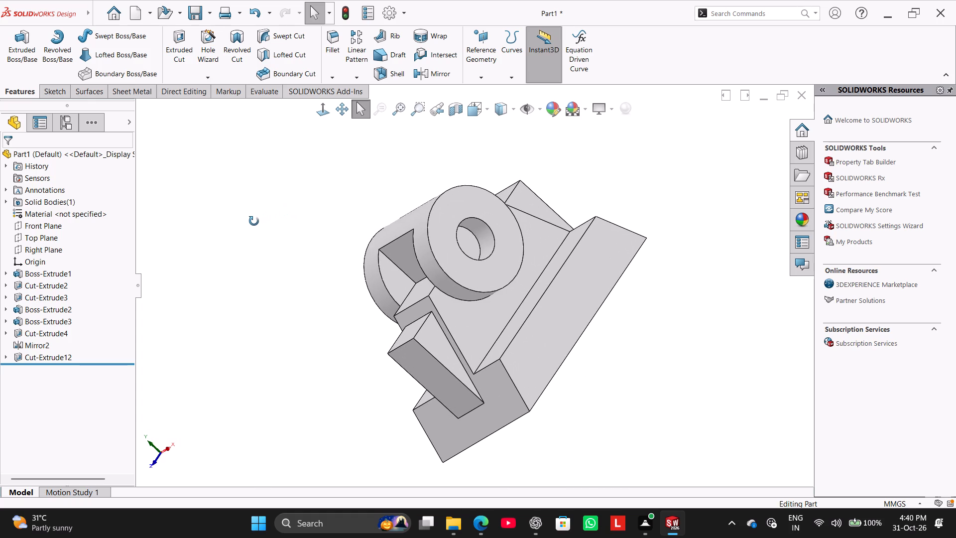
pyautogui.moveTo(254, 221); pyautogui.dragTo(242, 245, button='middle')
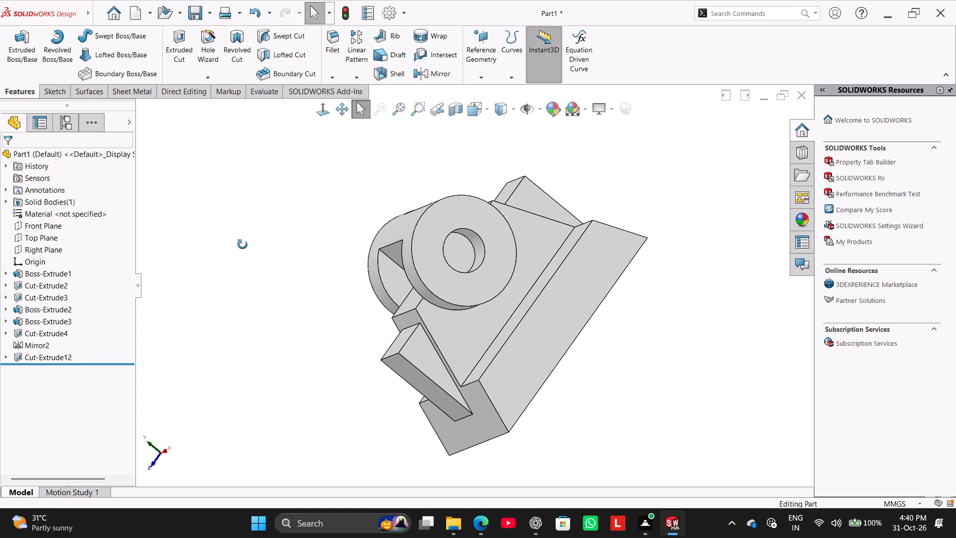
pyautogui.moveTo(242, 245); pyautogui.dragTo(245, 246, button='middle')
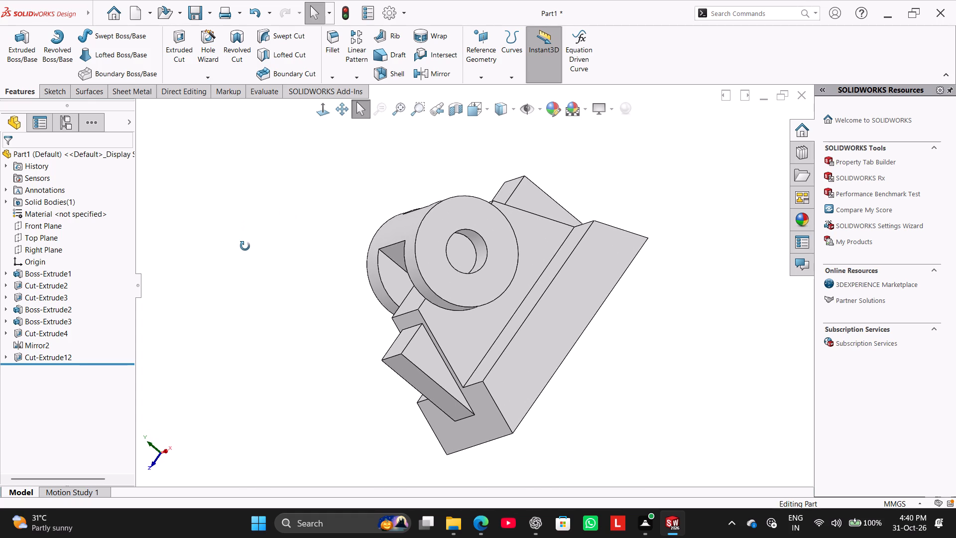
pyautogui.moveTo(245, 246); pyautogui.dragTo(272, 258, button='middle')
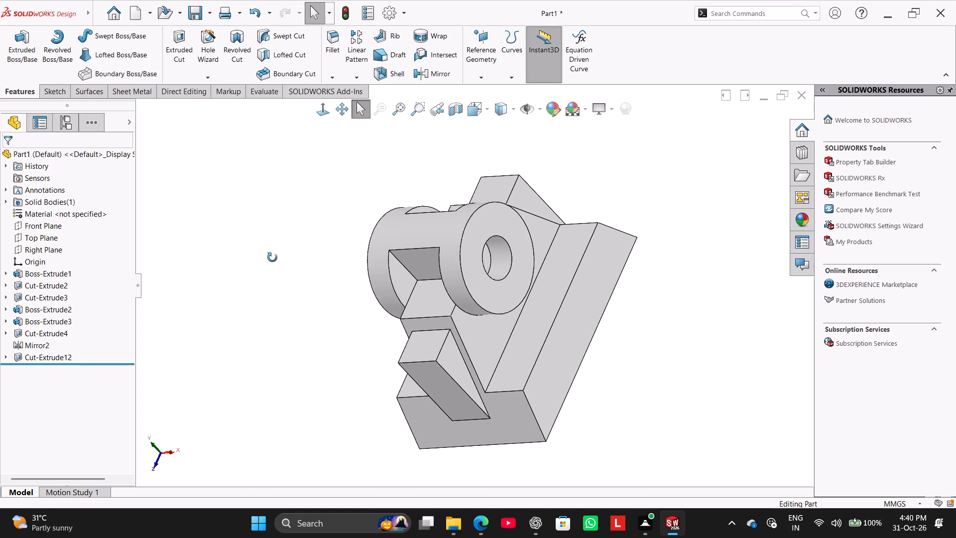
pyautogui.moveTo(272, 258); pyautogui.dragTo(266, 223, button='middle')
pyautogui.moveTo(286, 298); pyautogui.dragTo(316, 257, button='right')
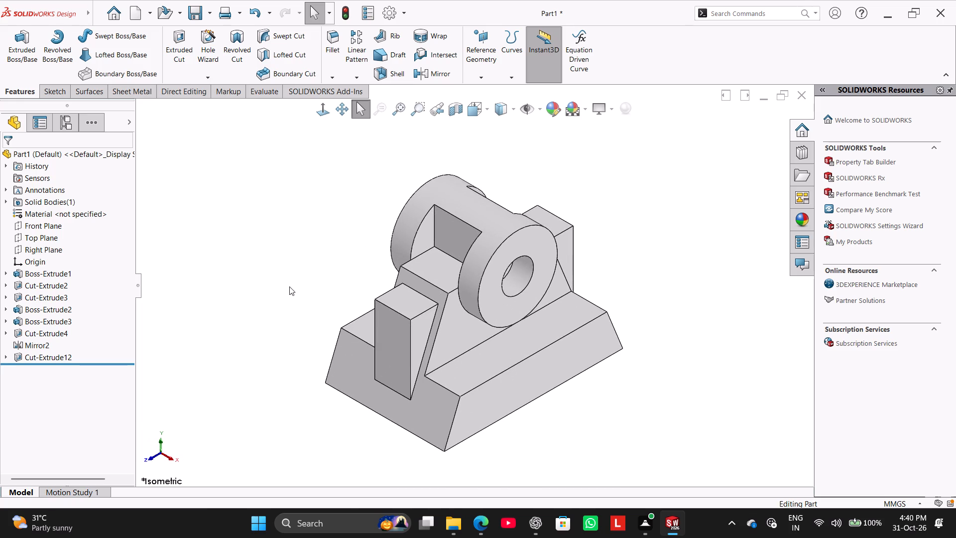
pyautogui.moveTo(291, 288); pyautogui.dragTo(342, 312, button='middle')
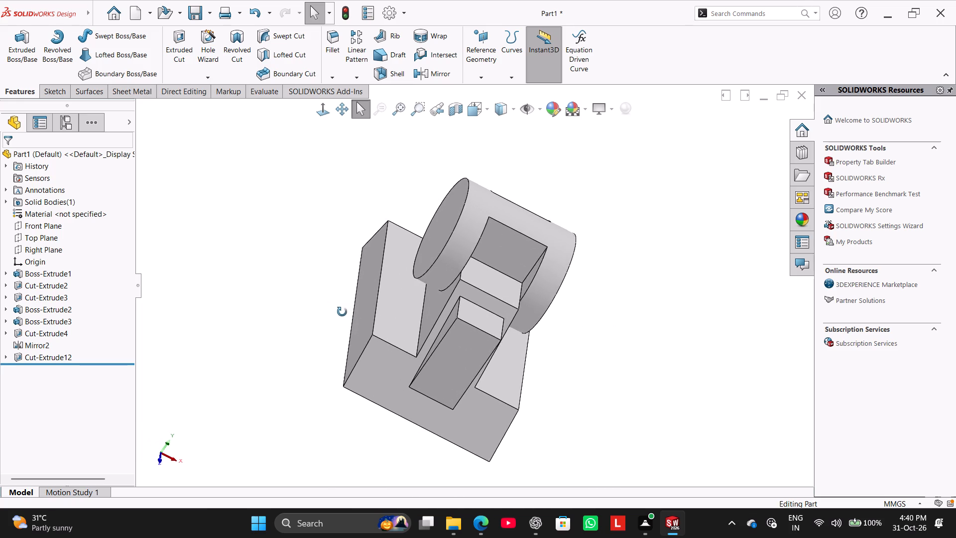
pyautogui.moveTo(342, 312); pyautogui.dragTo(275, 234, button='middle')
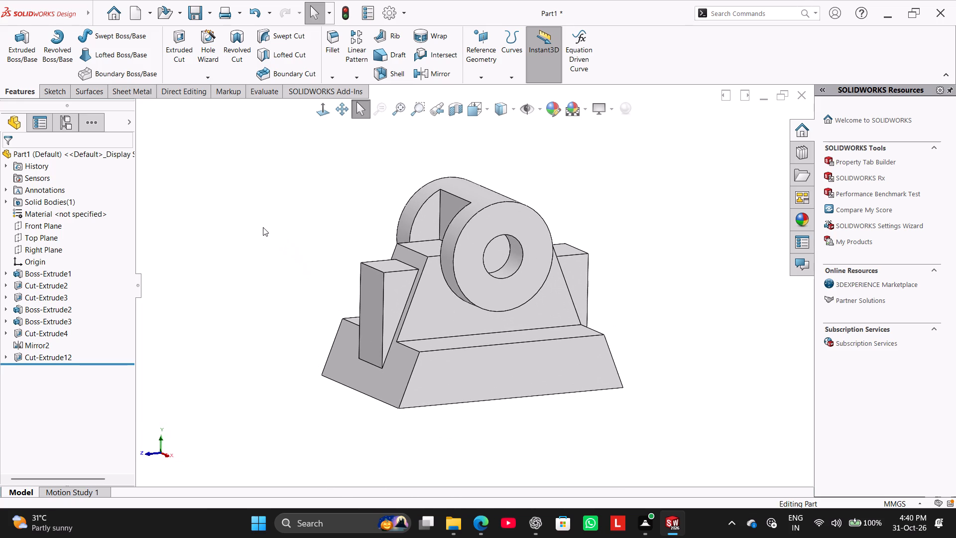
pyautogui.keyDown('ctrl'); pyautogui.click(500, 253); pyautogui.keyUp('ctrl')
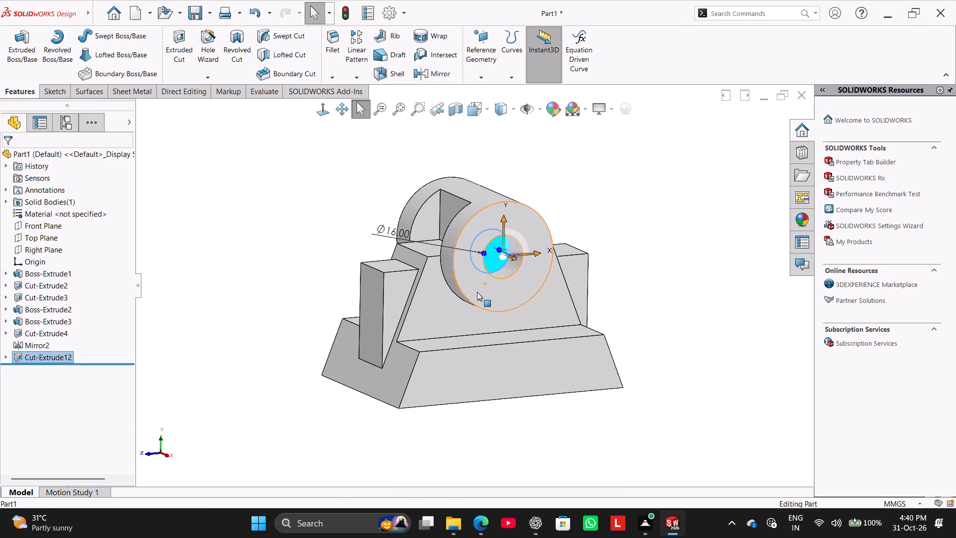
pyautogui.keyDown('ctrl'); pyautogui.click(475, 294); pyautogui.keyUp('ctrl')
pyautogui.click(318, 275)
pyautogui.moveTo(263, 297); pyautogui.dragTo(418, 187, button='right')
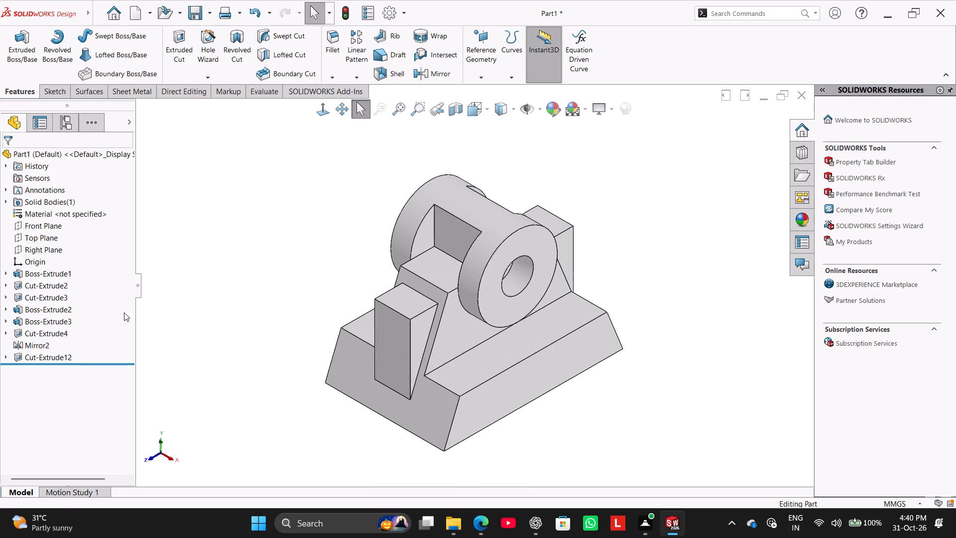
# Mirror the 16 mm hole's cut about the Right Plane onto the cylinder's opposite end.
pyautogui.click(63, 361)
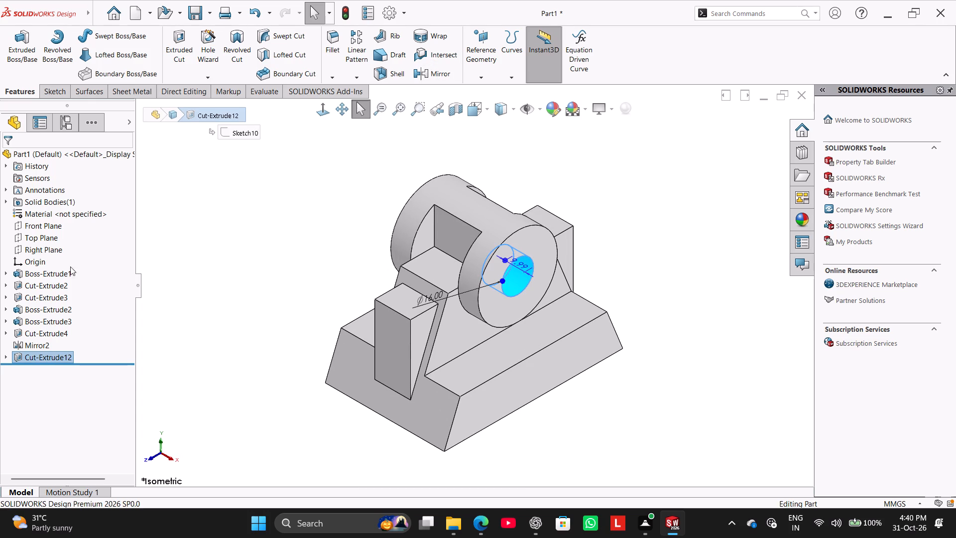
pyautogui.keyDown('ctrl'); pyautogui.click(51, 250); pyautogui.keyUp('ctrl')
pyautogui.keyDown('ctrl'); pyautogui.click(444, 73); pyautogui.keyUp('ctrl')
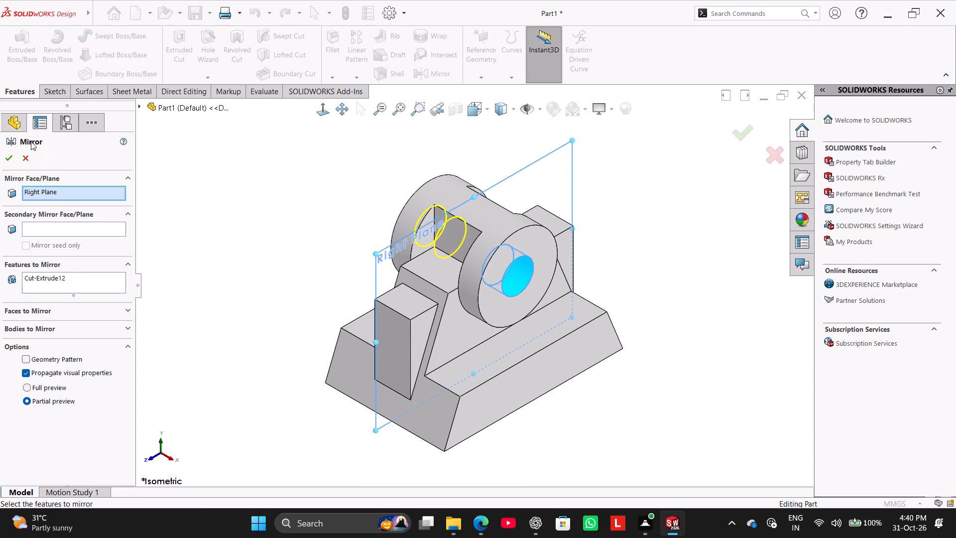
pyautogui.click(14, 157)
pyautogui.click(265, 181)
pyautogui.moveTo(267, 254); pyautogui.dragTo(334, 306, button='middle')
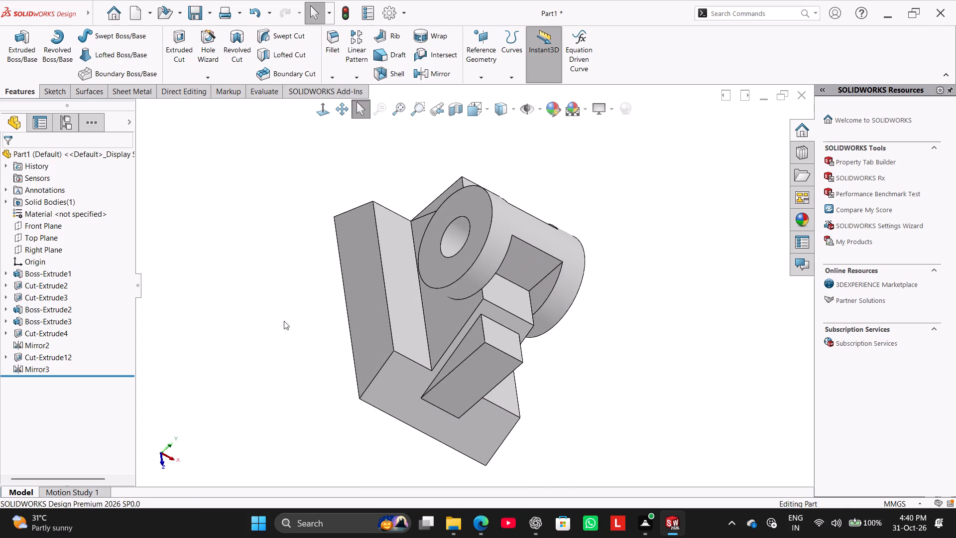
pyautogui.moveTo(234, 322); pyautogui.dragTo(325, 200, button='right')
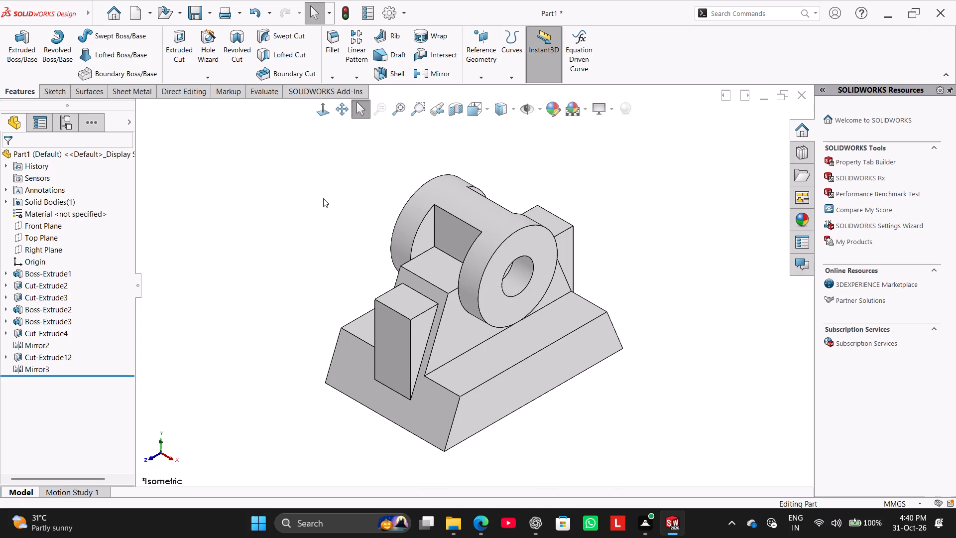
# Save the part in the Worked folder as Slotted Cylindrical Pivot Support.
pyautogui.click(214, 15)
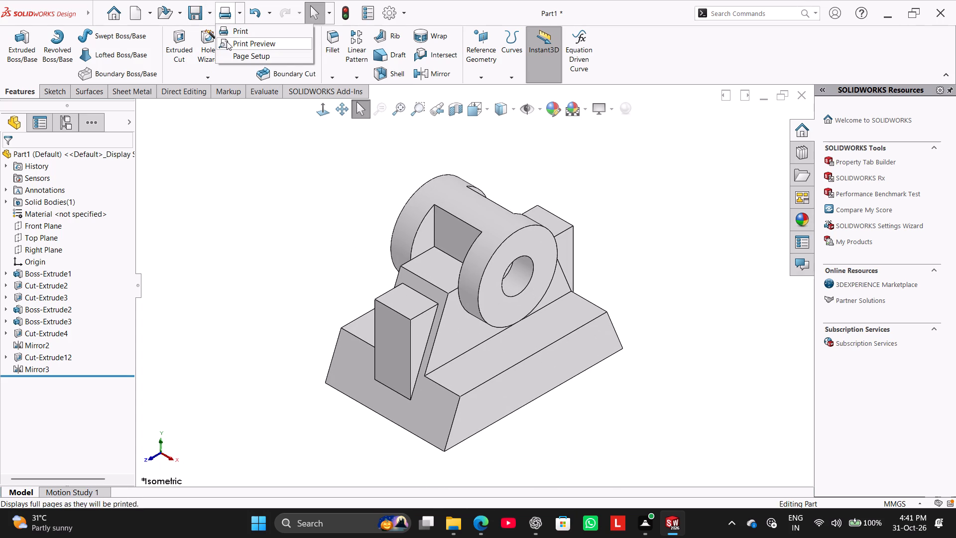
pyautogui.click(209, 18)
pyautogui.click(213, 12)
pyautogui.click(222, 42)
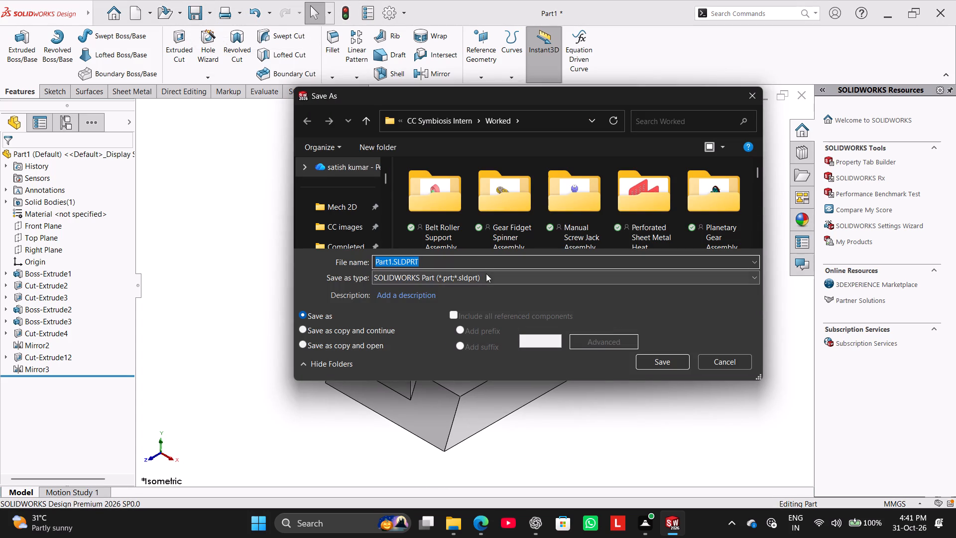
pyautogui.hotkey('ctrl', 'v')
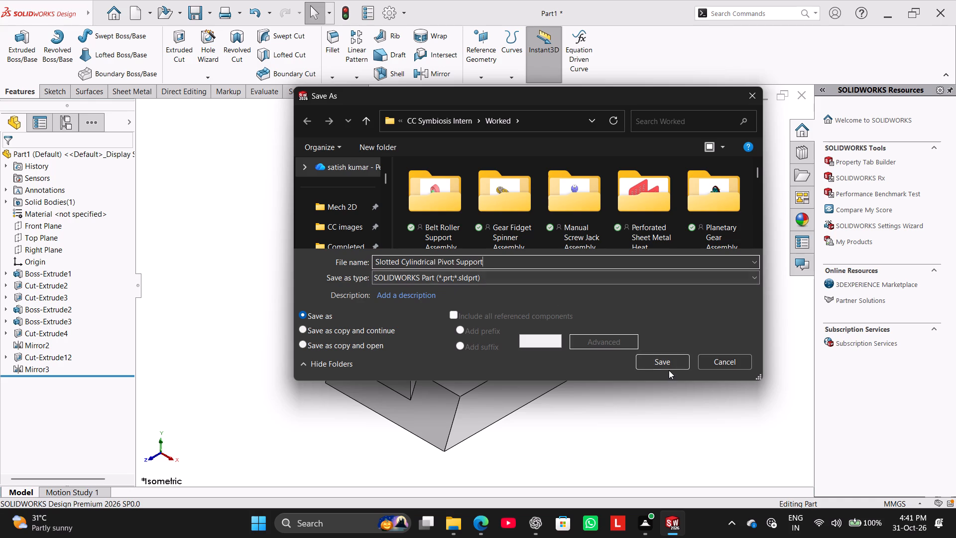
pyautogui.click(668, 361)
# Save a PDF copy of the part in the Worked folder as Slotted Cylindrical Pivot Support.pdf.
pyautogui.click(211, 12)
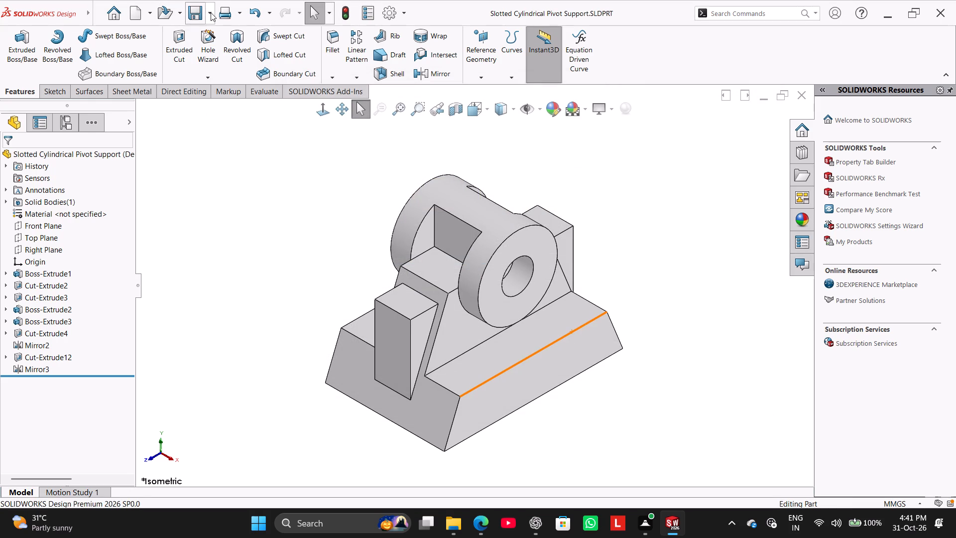
pyautogui.click(221, 42)
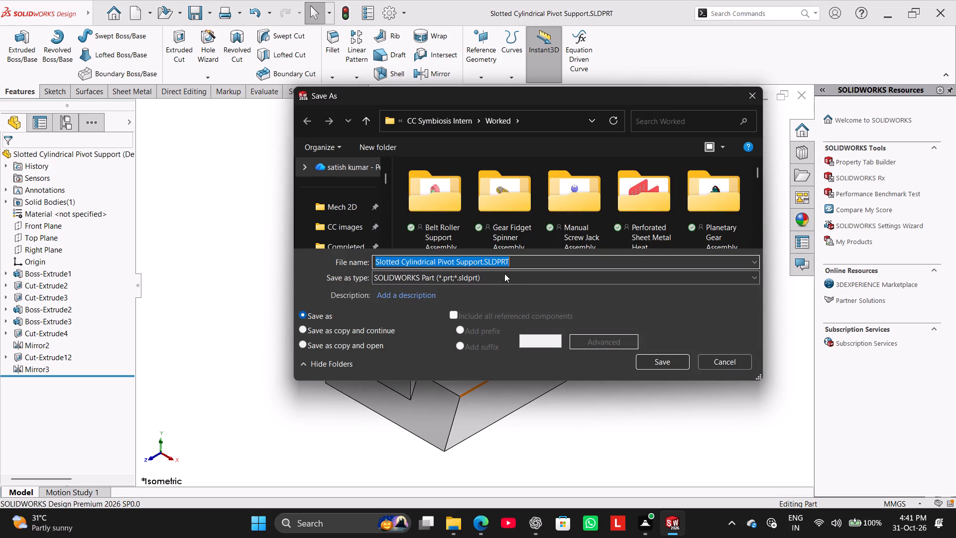
pyautogui.click(504, 280)
pyautogui.click(510, 95)
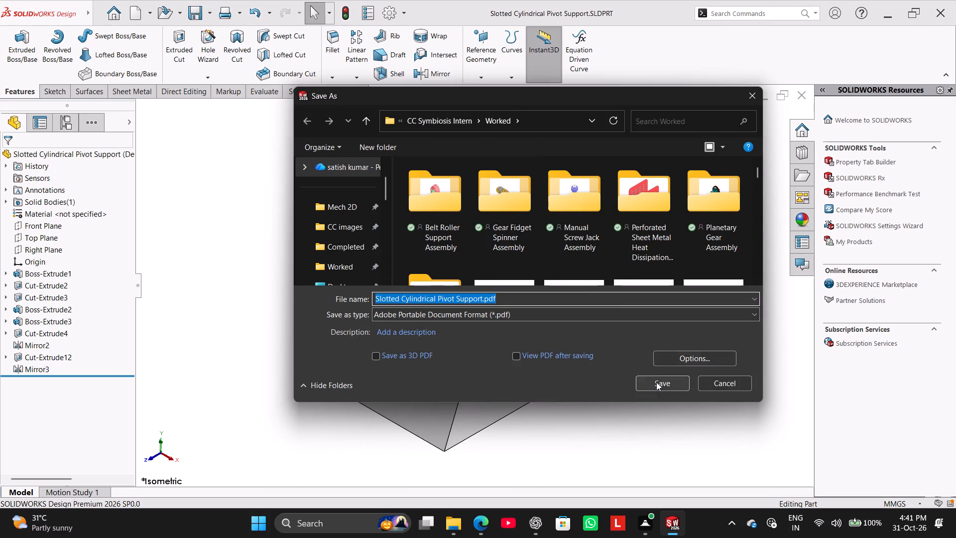
pyautogui.click(656, 382)
pyautogui.click(809, 98)
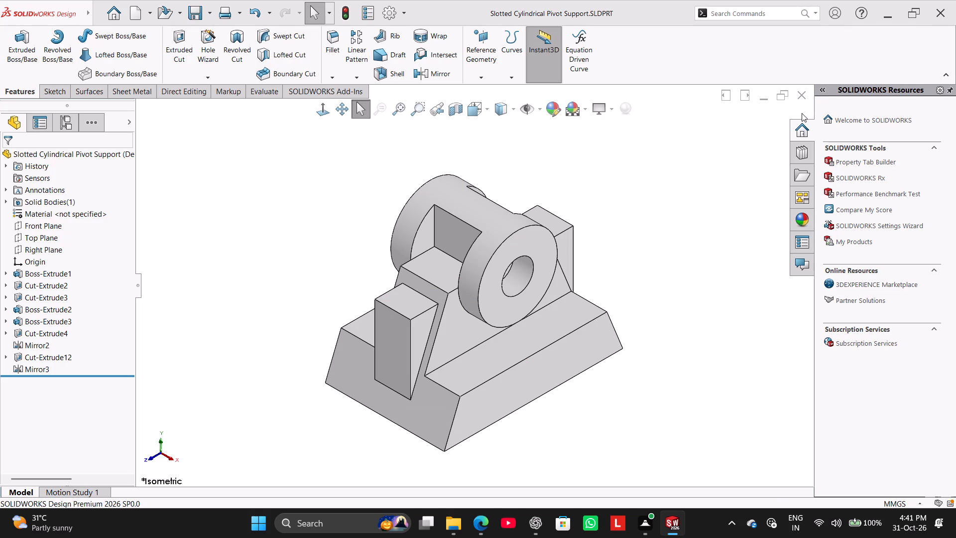